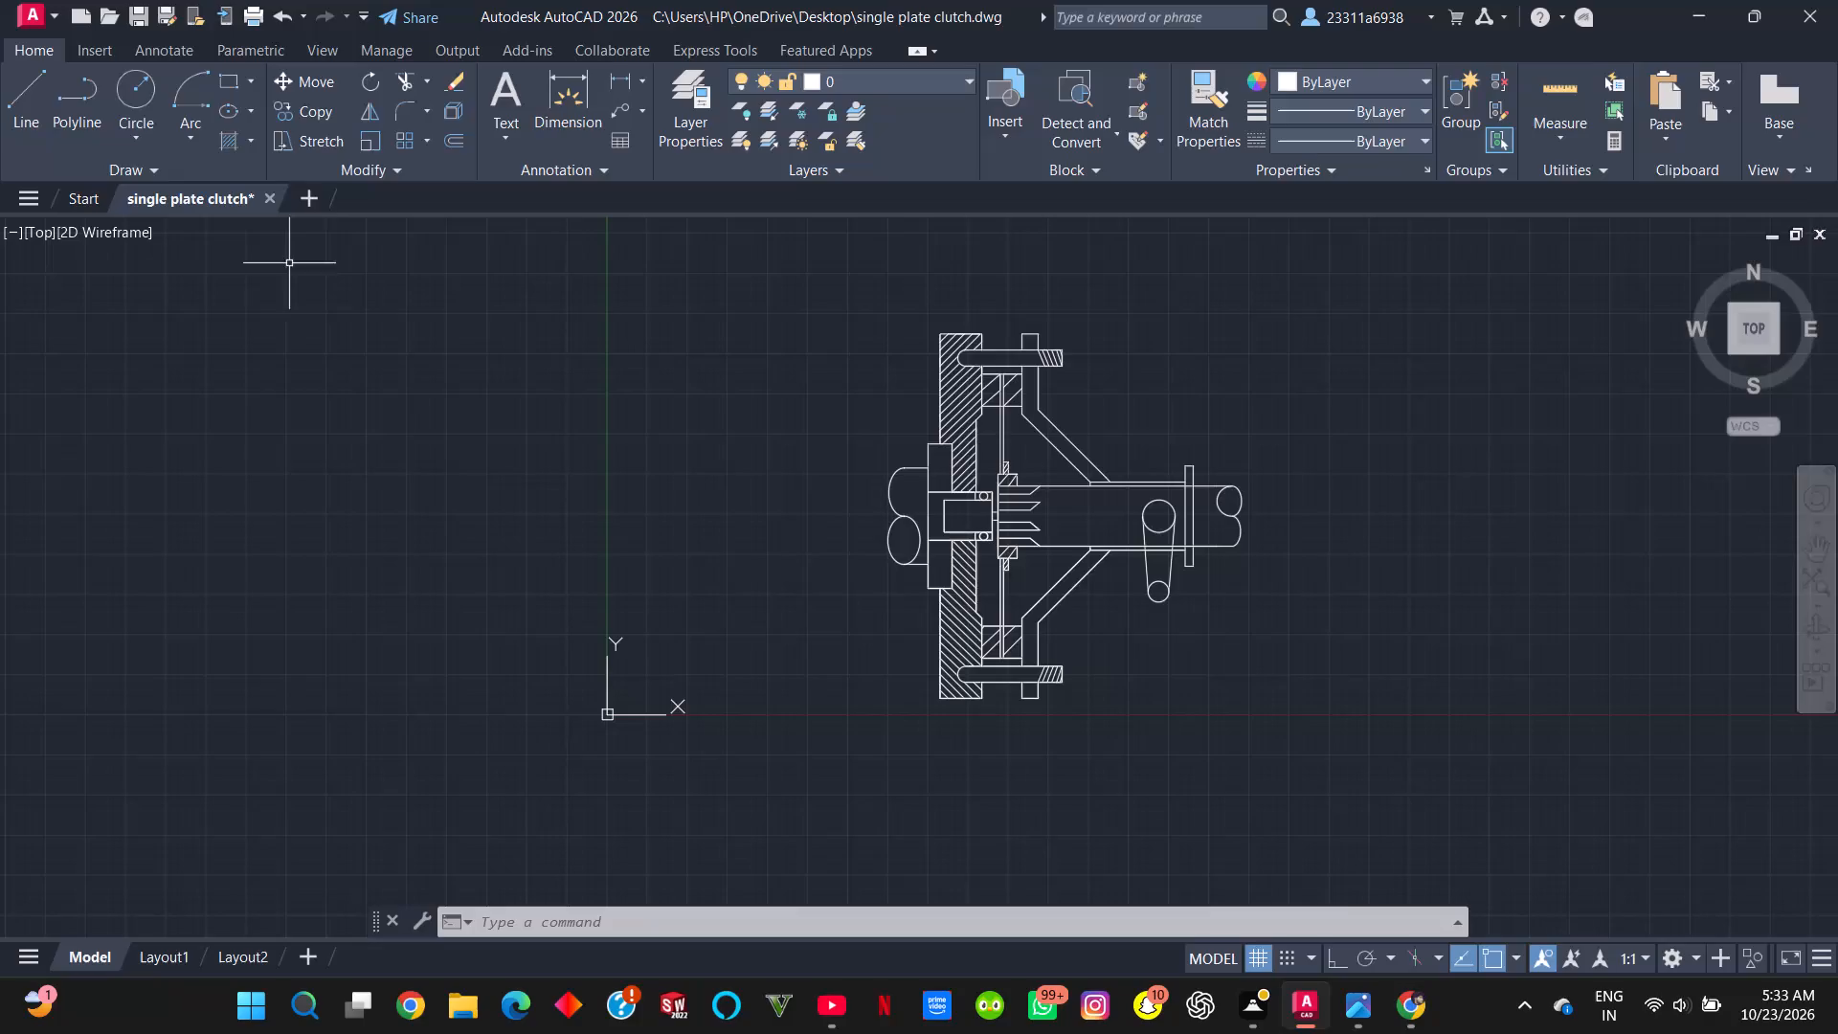
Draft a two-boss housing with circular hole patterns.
Create a new blank drawing.
{"action": "left_click", "coordinate": [303, 202]}
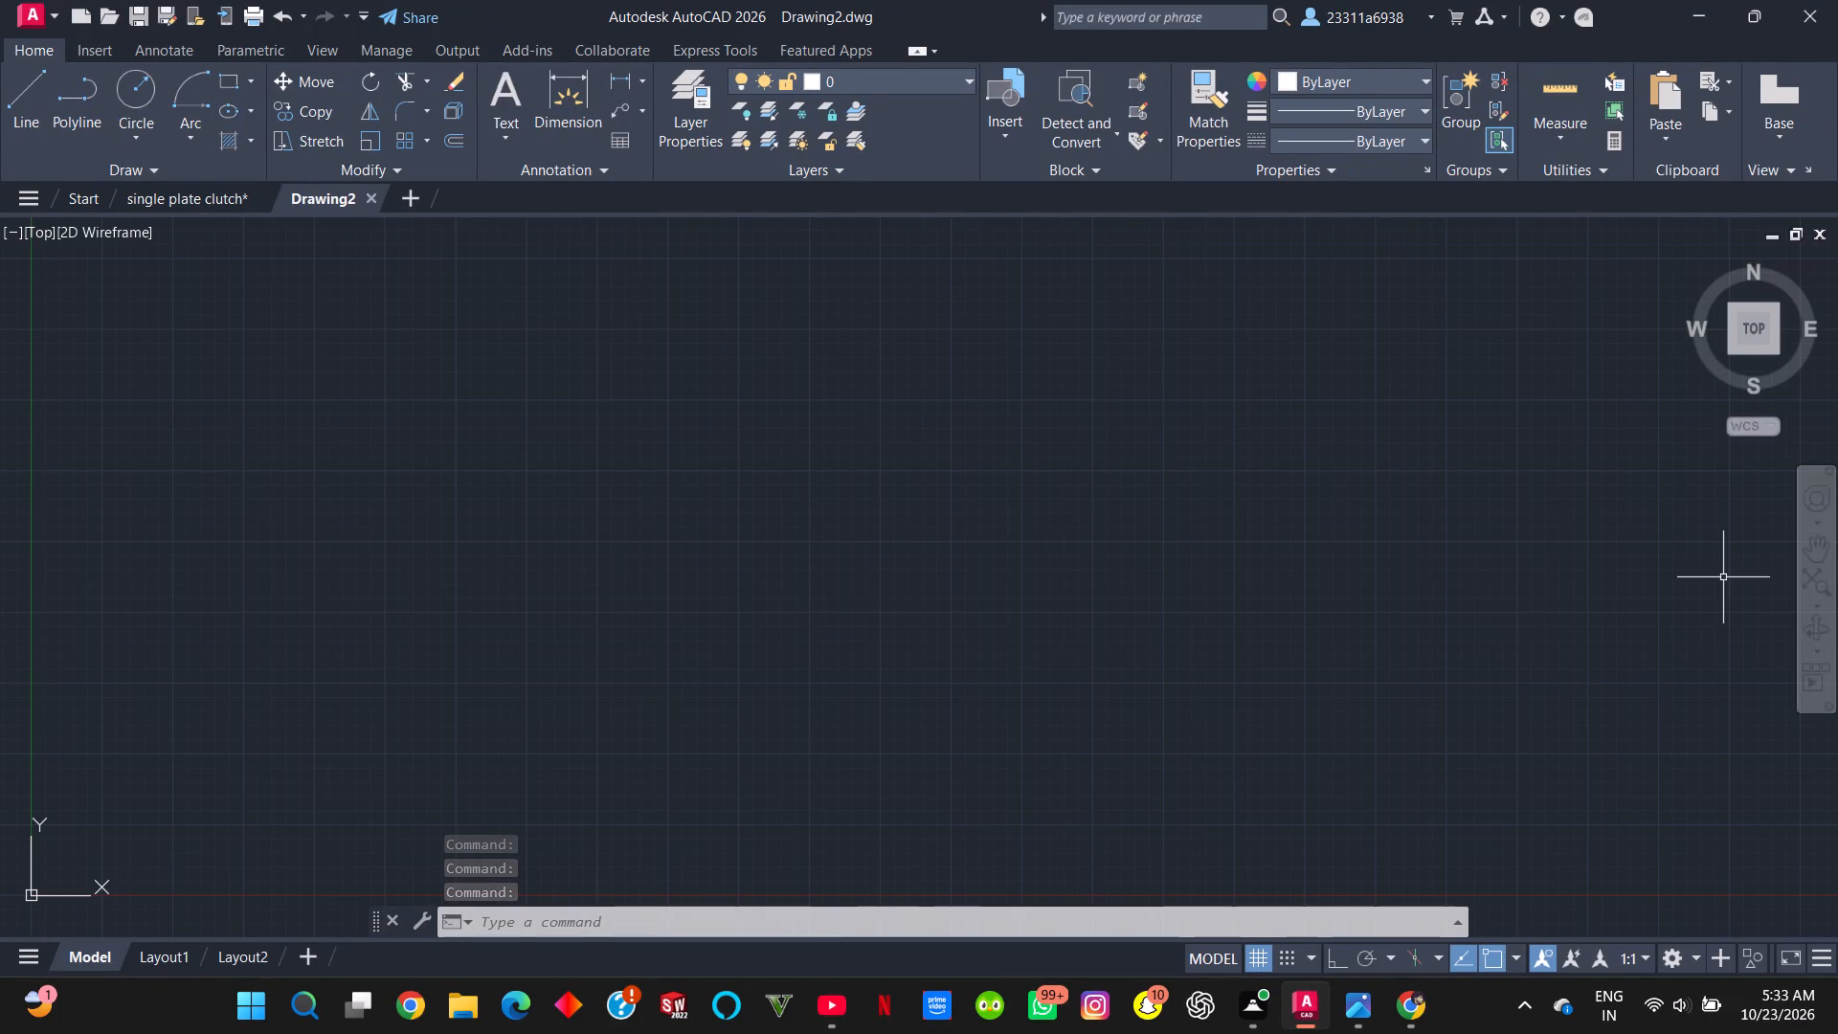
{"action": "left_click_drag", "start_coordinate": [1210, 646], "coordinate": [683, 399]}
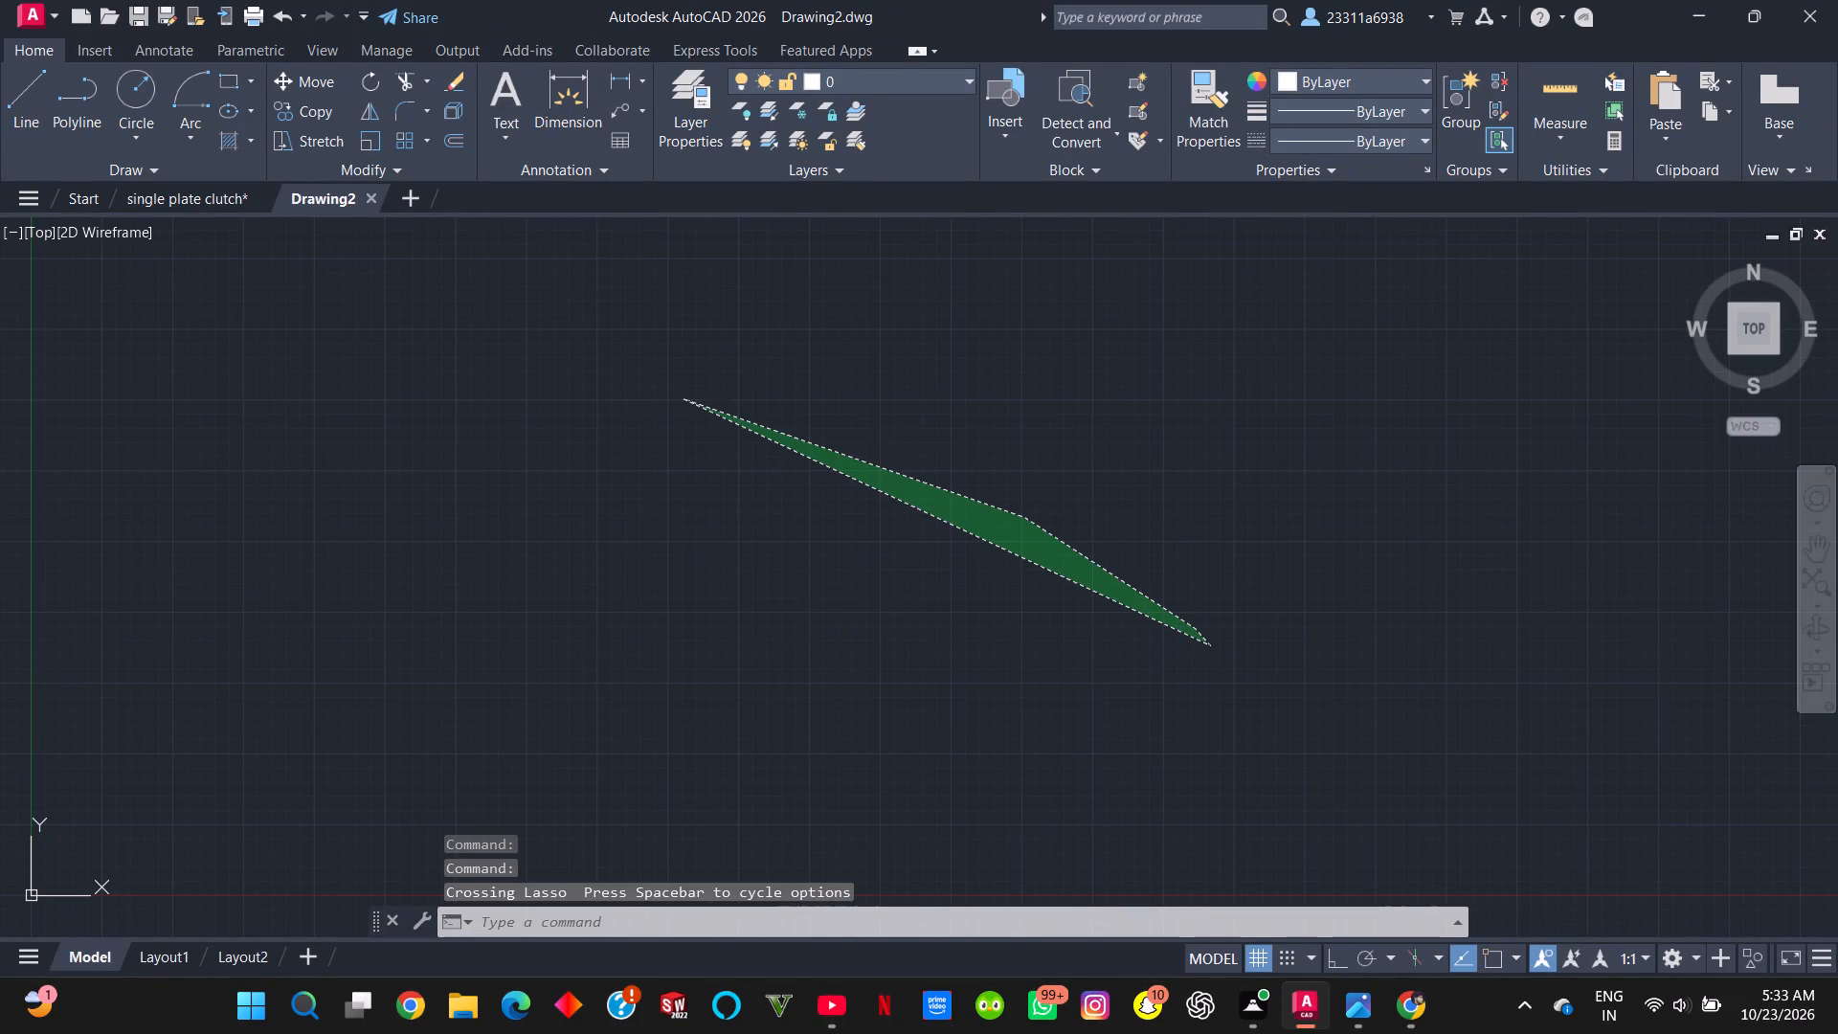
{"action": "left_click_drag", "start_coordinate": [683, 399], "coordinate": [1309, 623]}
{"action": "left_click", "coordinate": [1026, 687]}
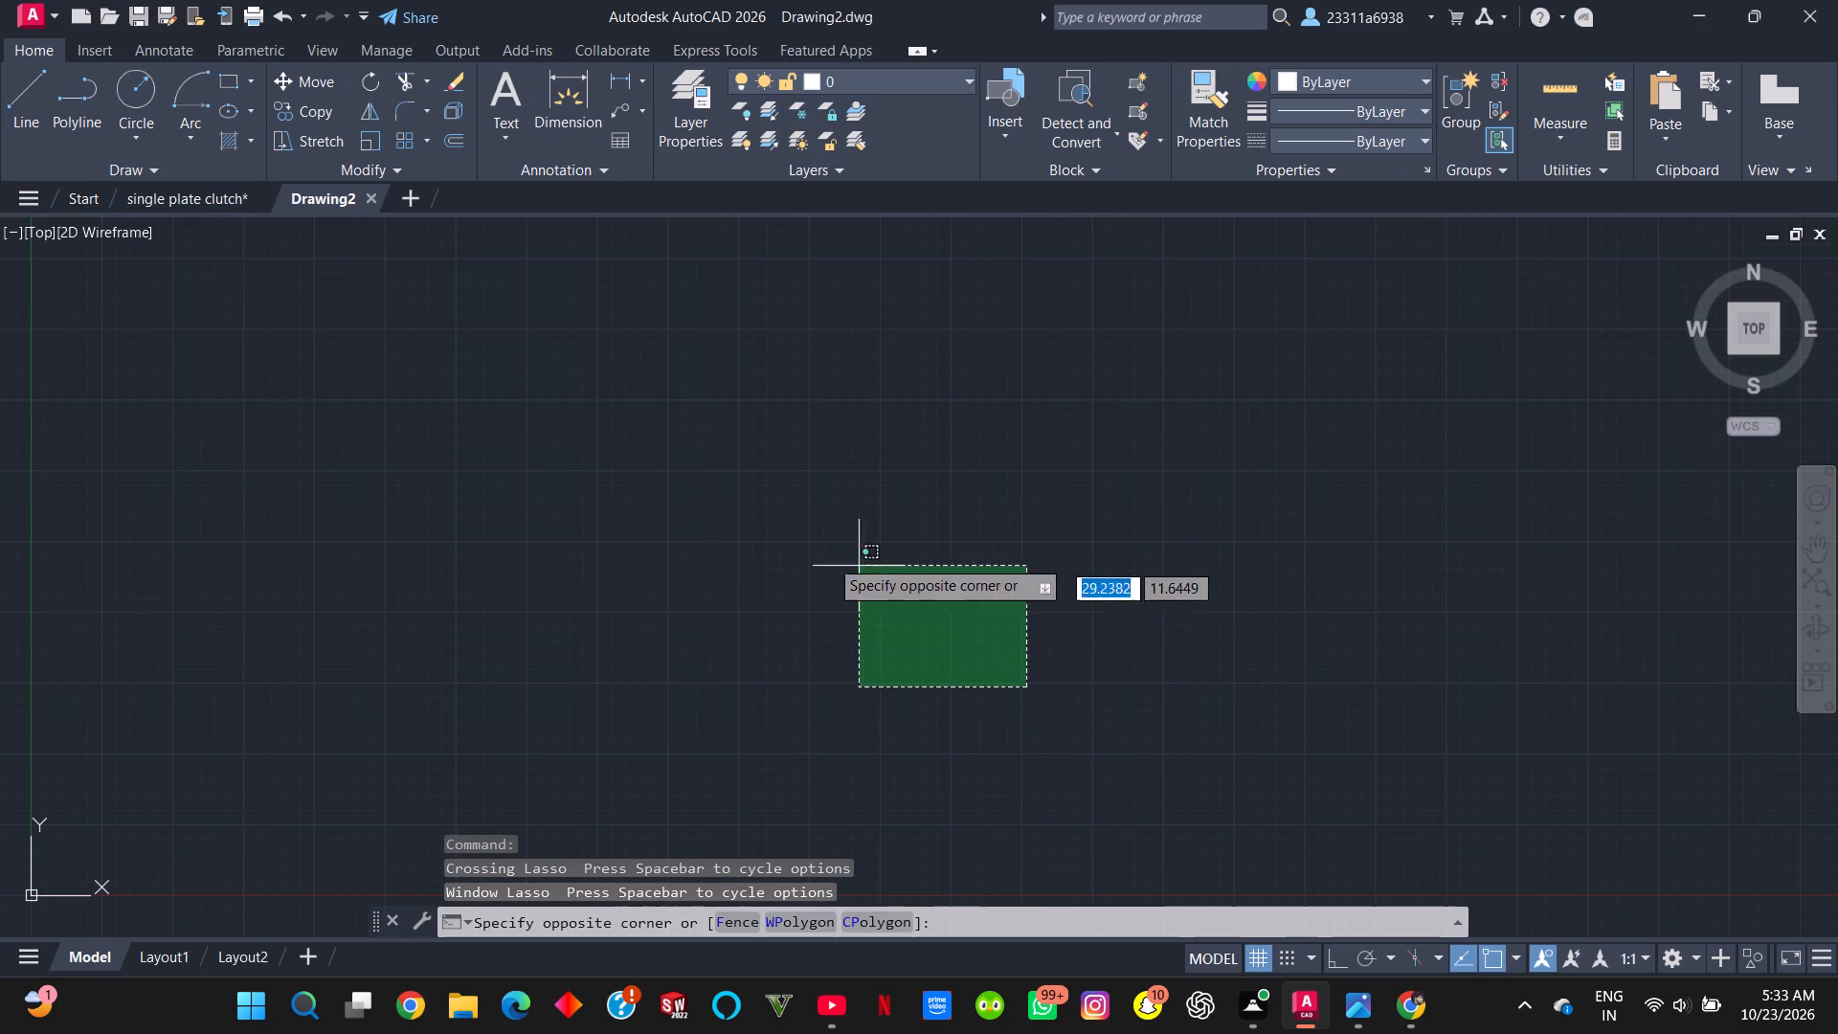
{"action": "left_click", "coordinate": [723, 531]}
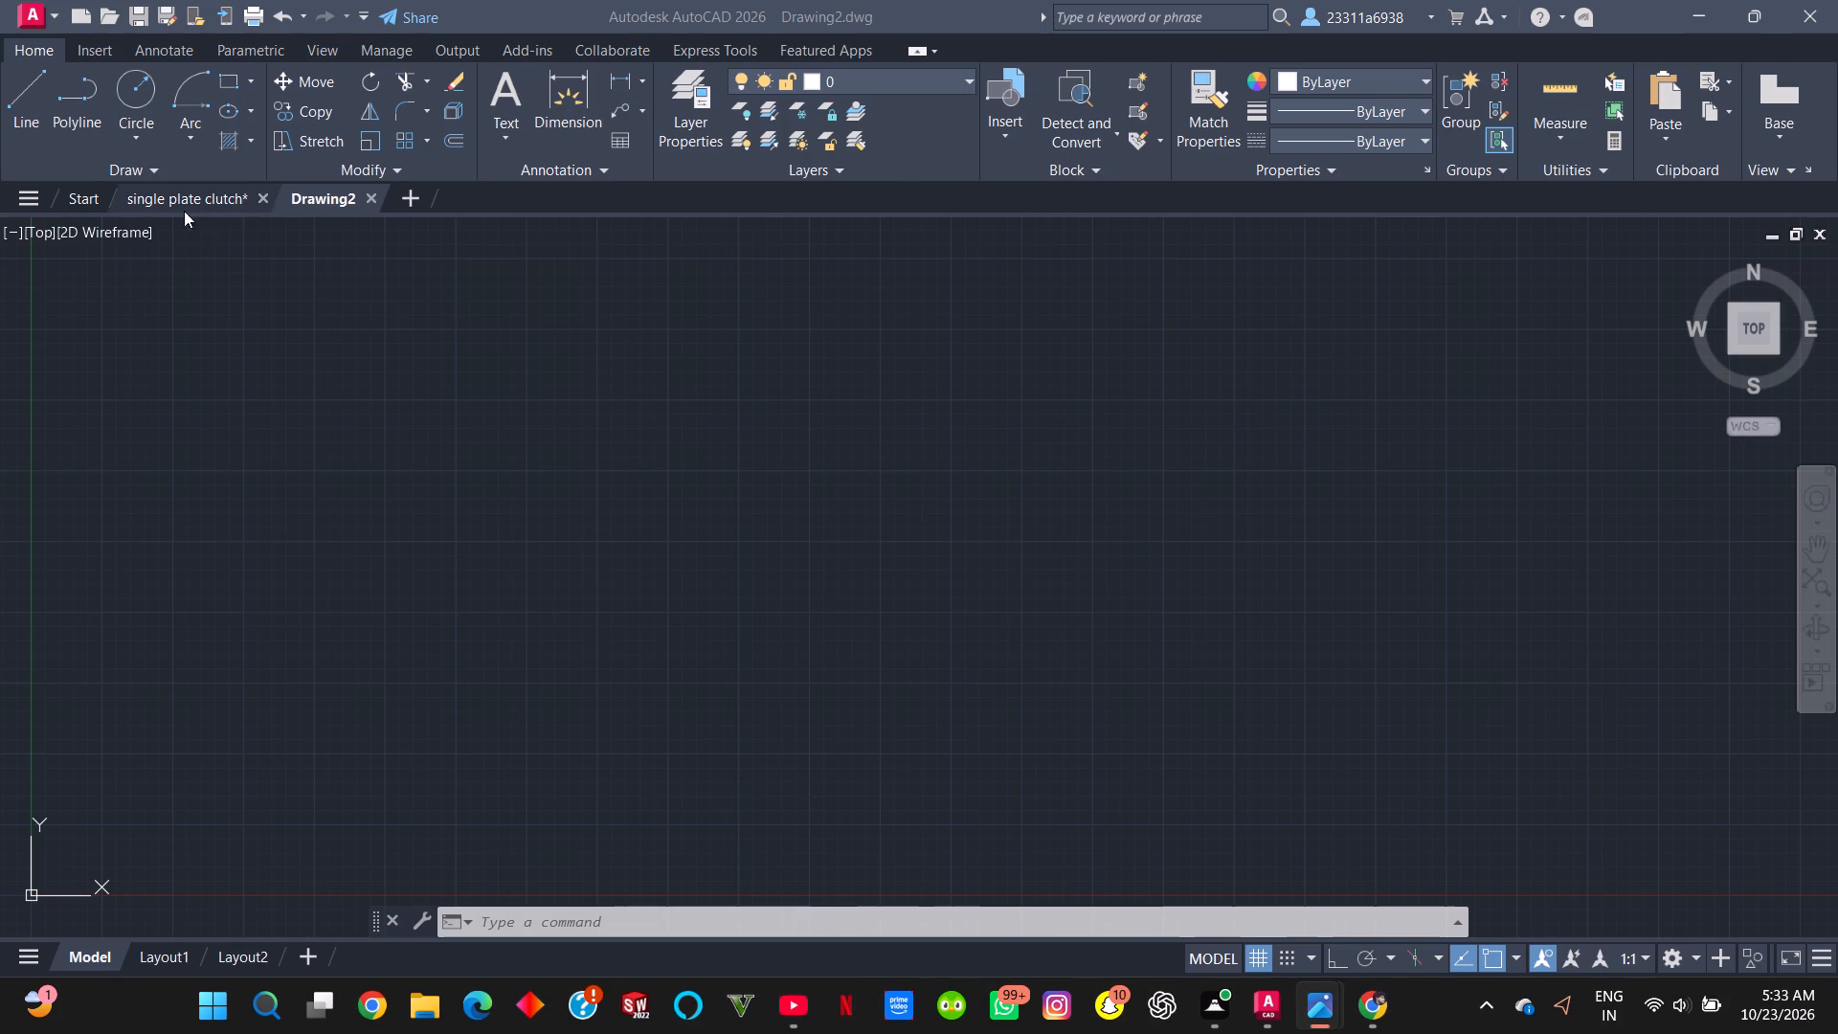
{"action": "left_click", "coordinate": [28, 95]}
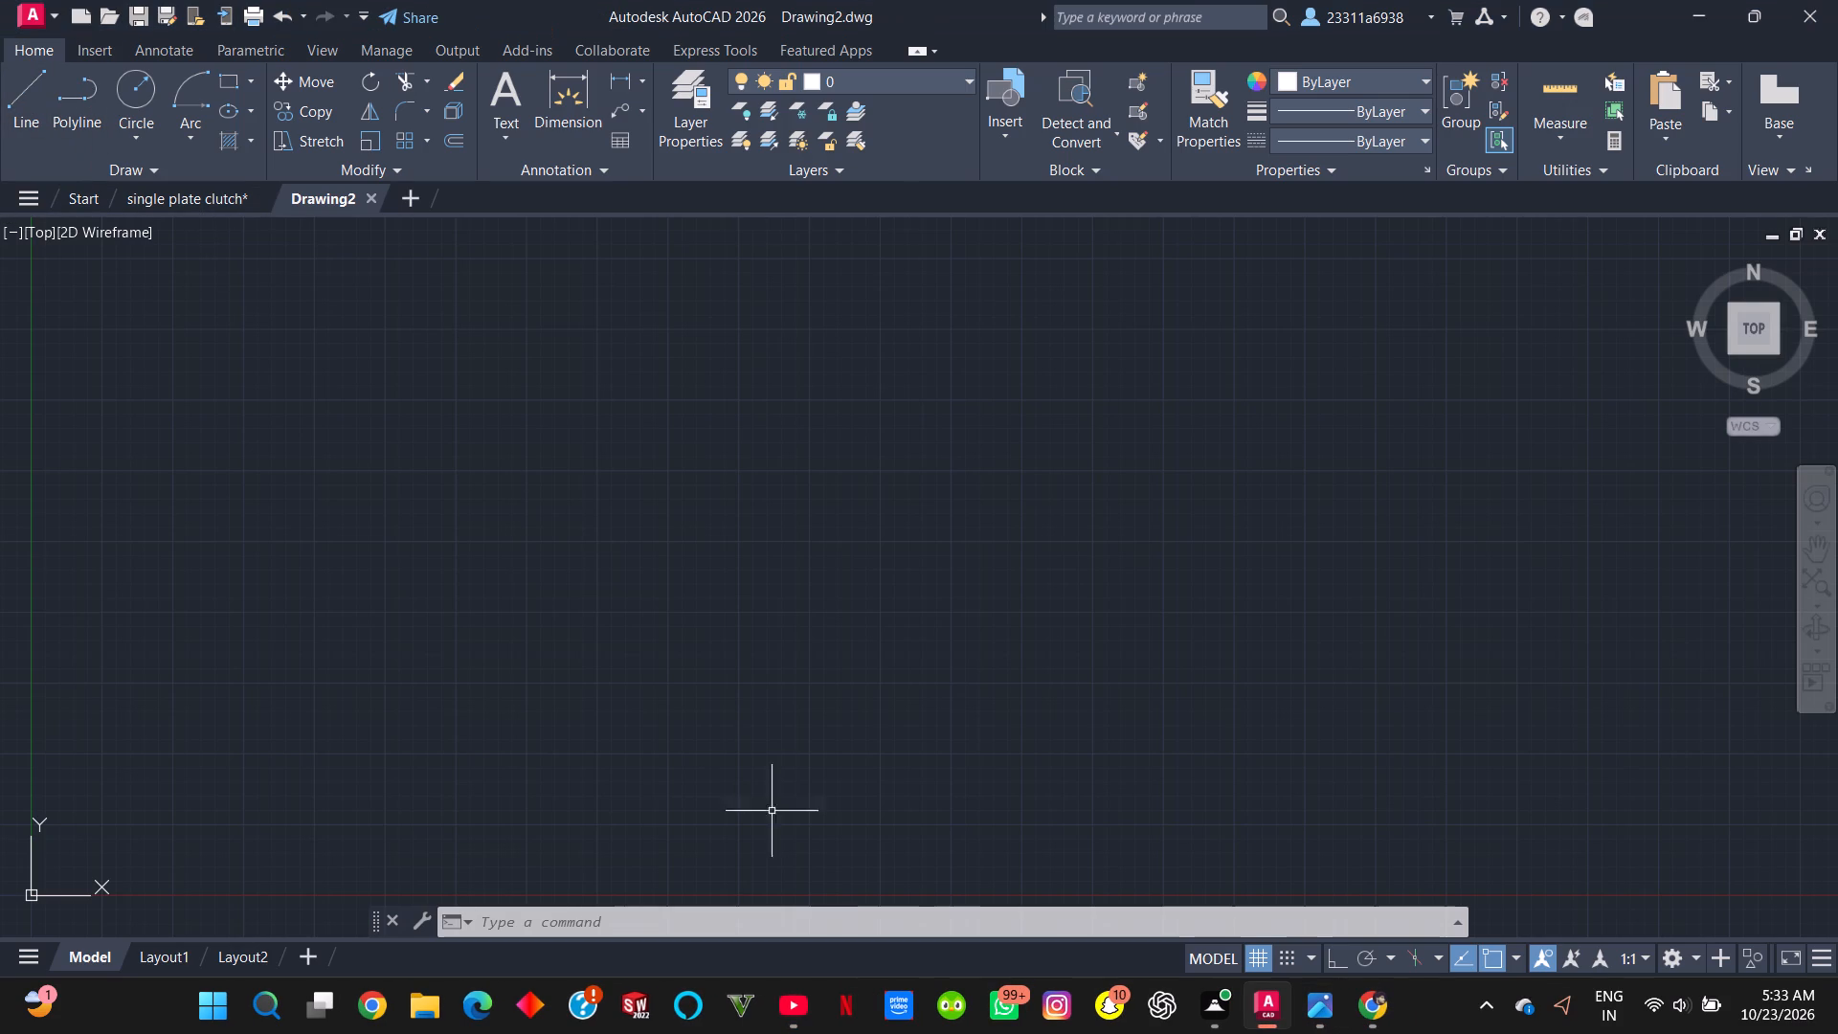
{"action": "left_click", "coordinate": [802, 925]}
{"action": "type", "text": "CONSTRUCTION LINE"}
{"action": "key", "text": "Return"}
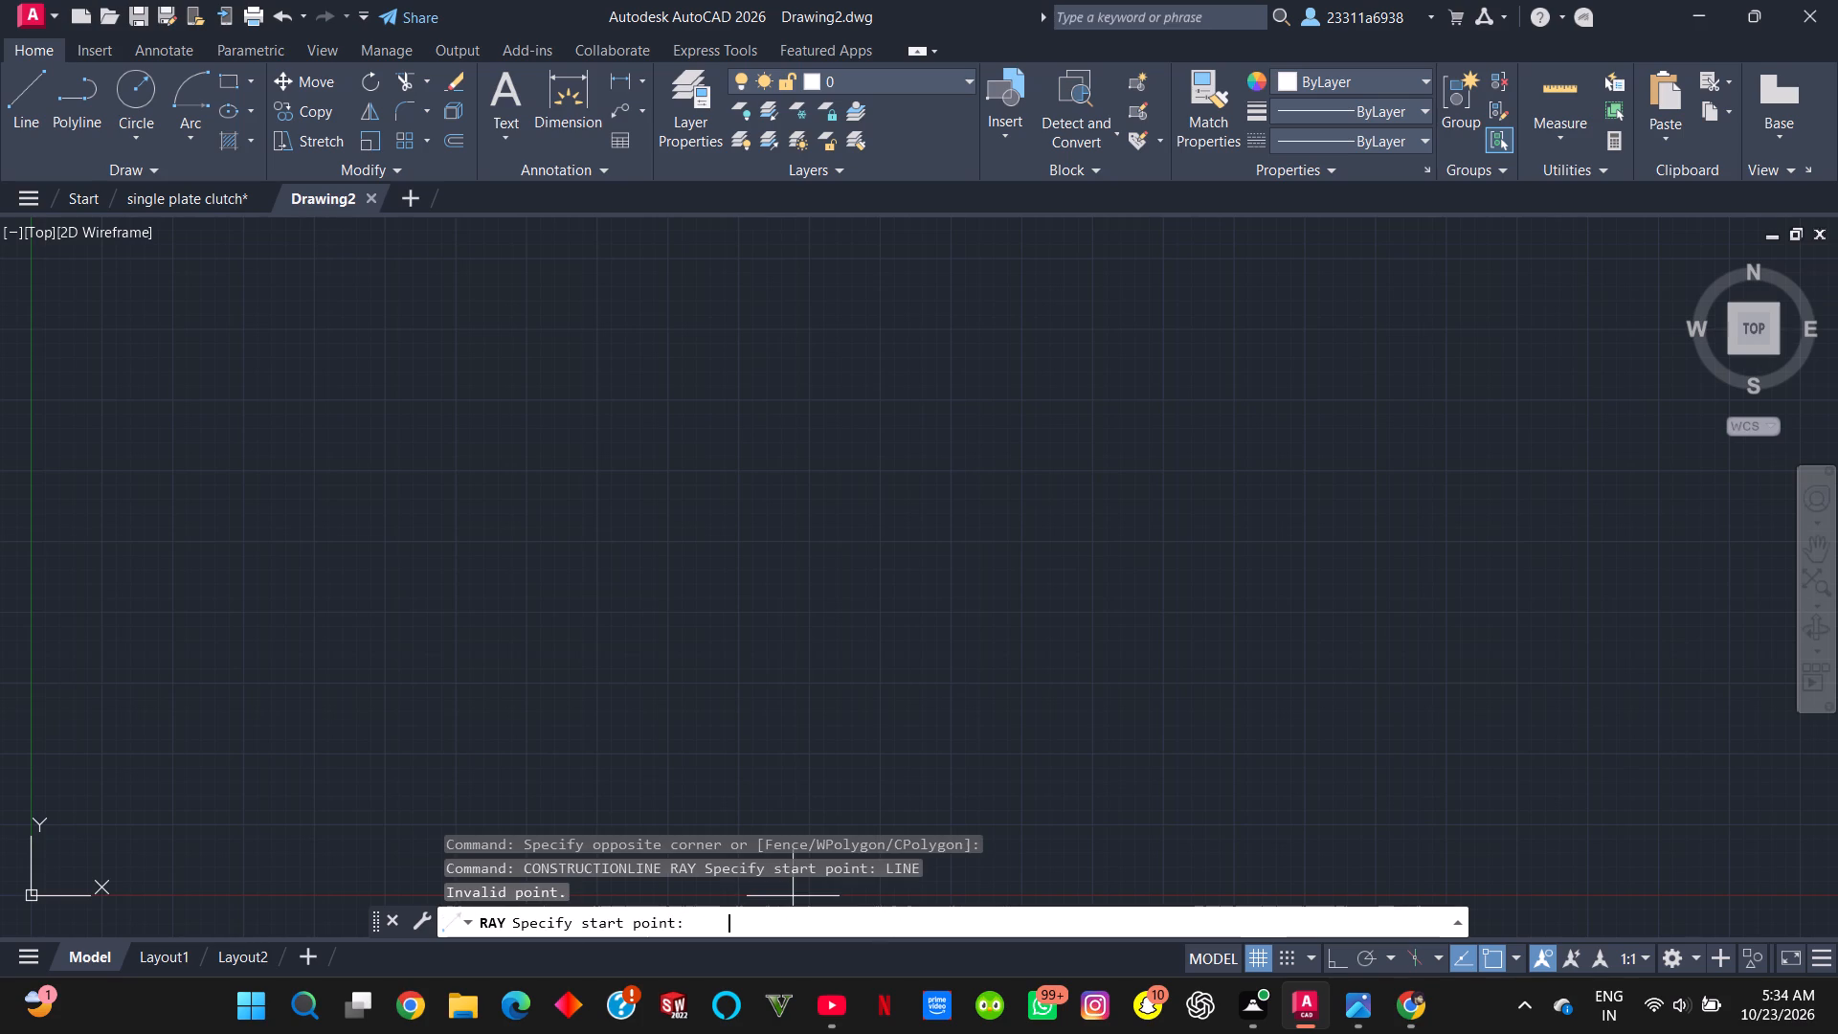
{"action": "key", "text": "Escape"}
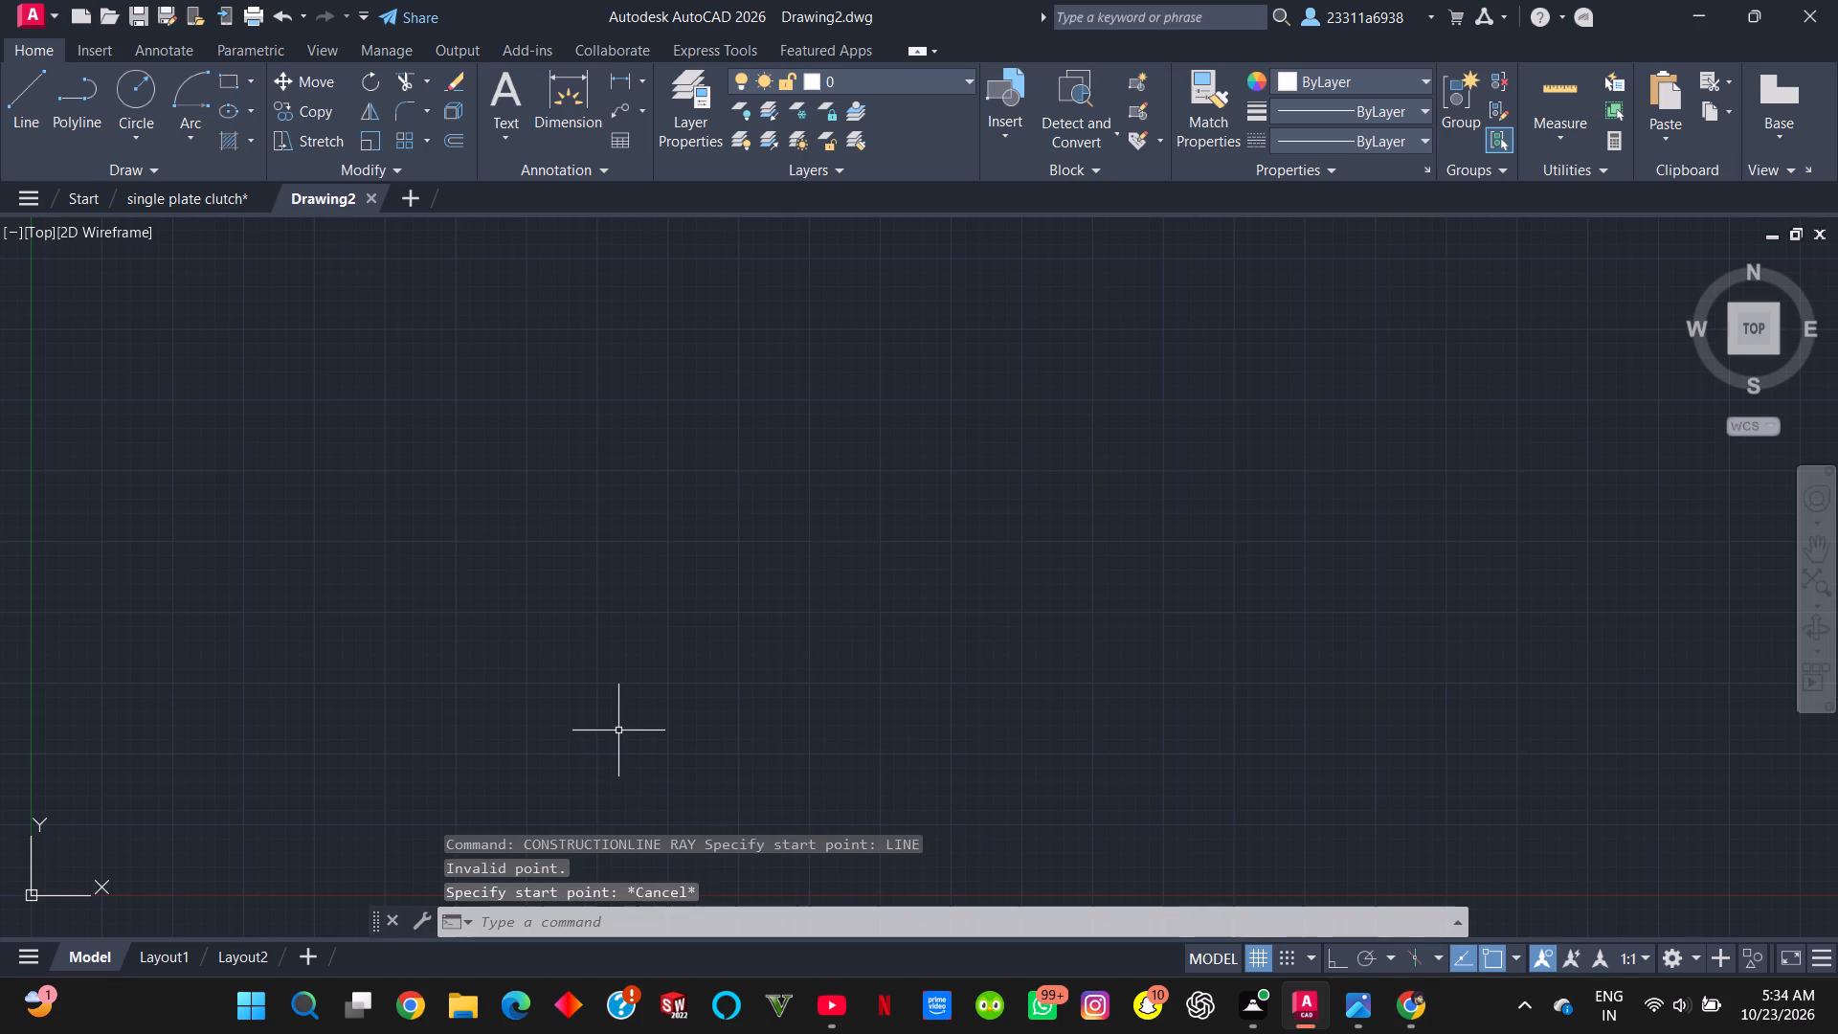
Turn Ortho on and draw one horizontal construction ray running in the positive X direction across the empty drawing.
{"action": "left_click", "coordinate": [624, 927]}
{"action": "key", "text": "c"}
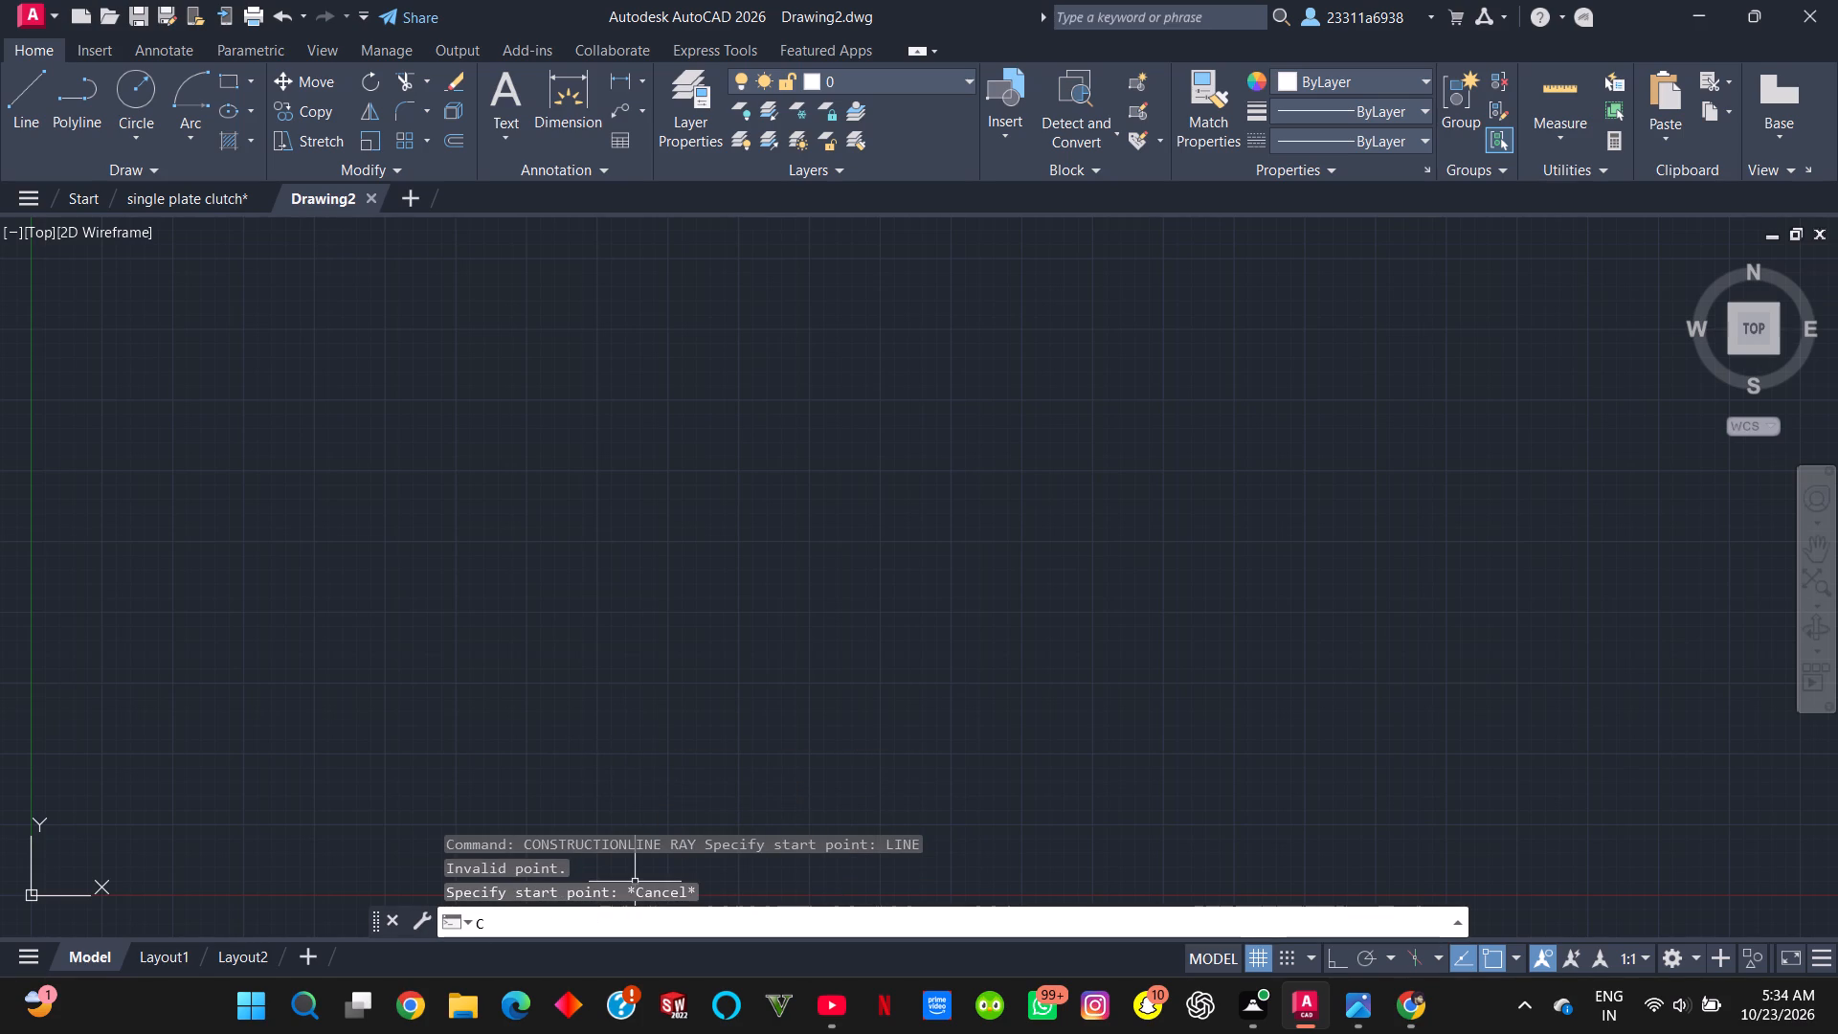
{"action": "type", "text": "ON"}
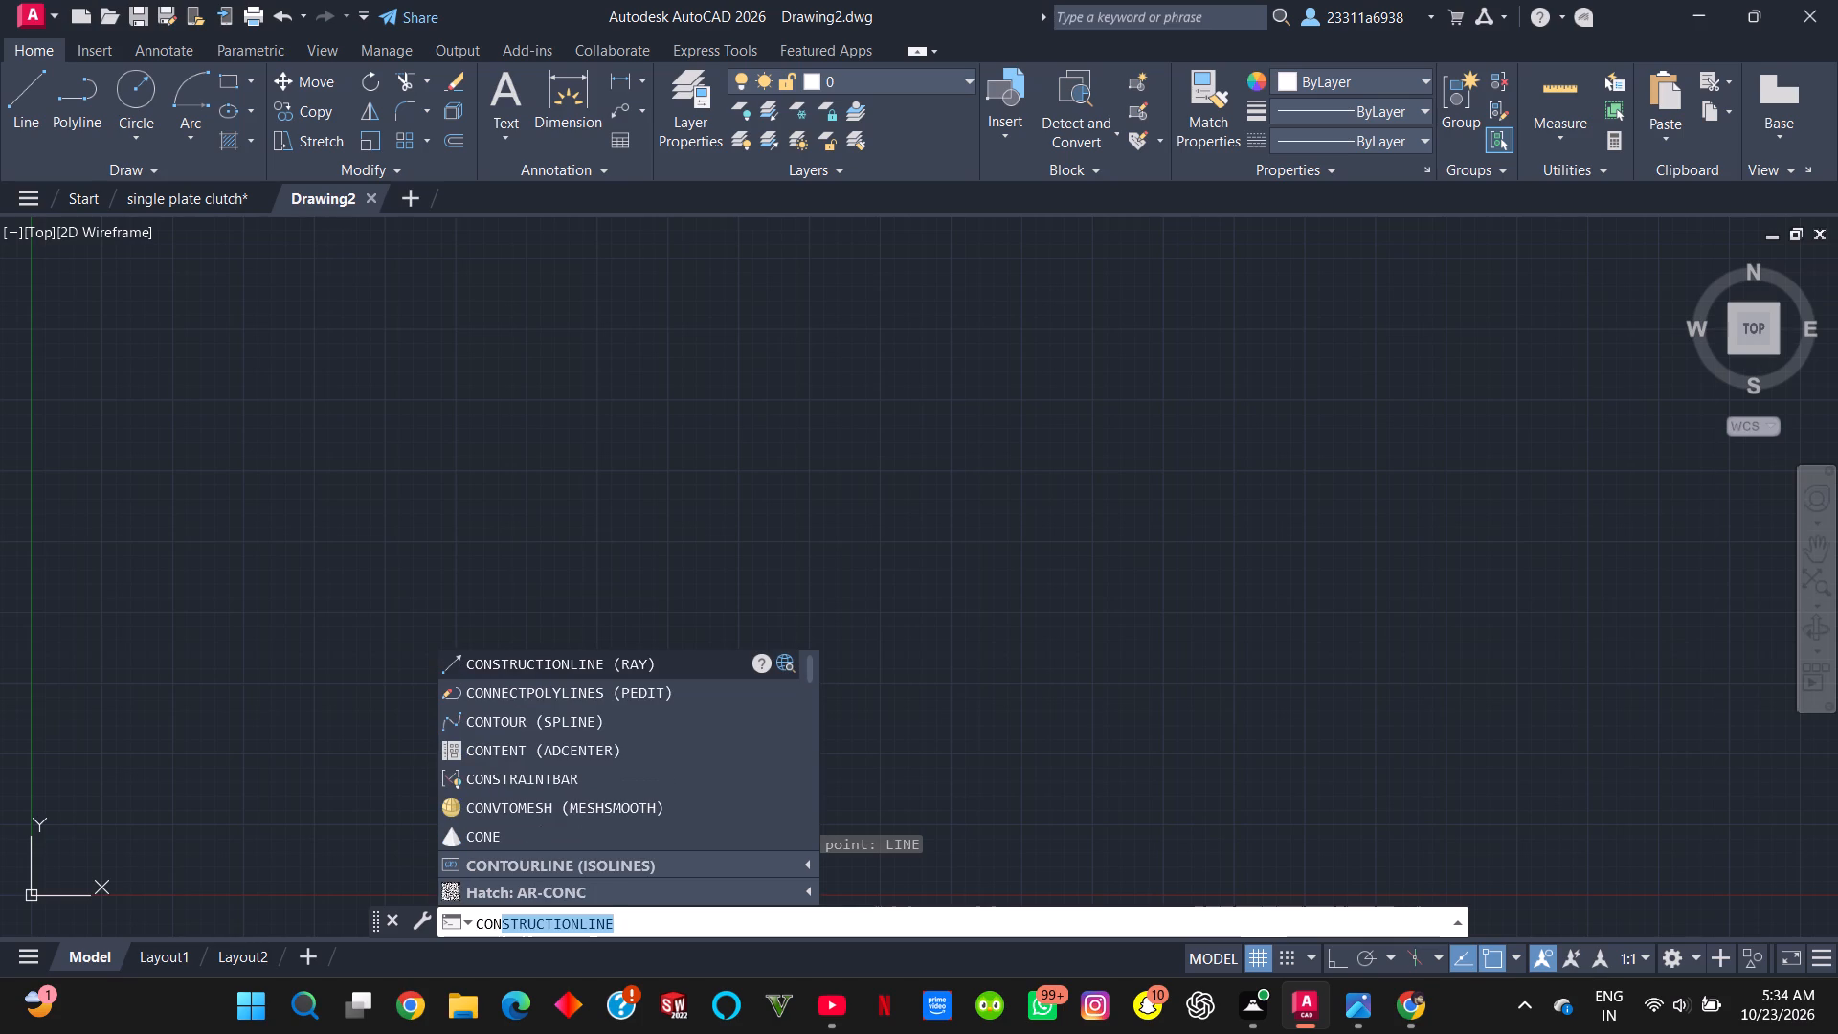
{"action": "key", "text": "Return"}
{"action": "left_click", "coordinate": [459, 546]}
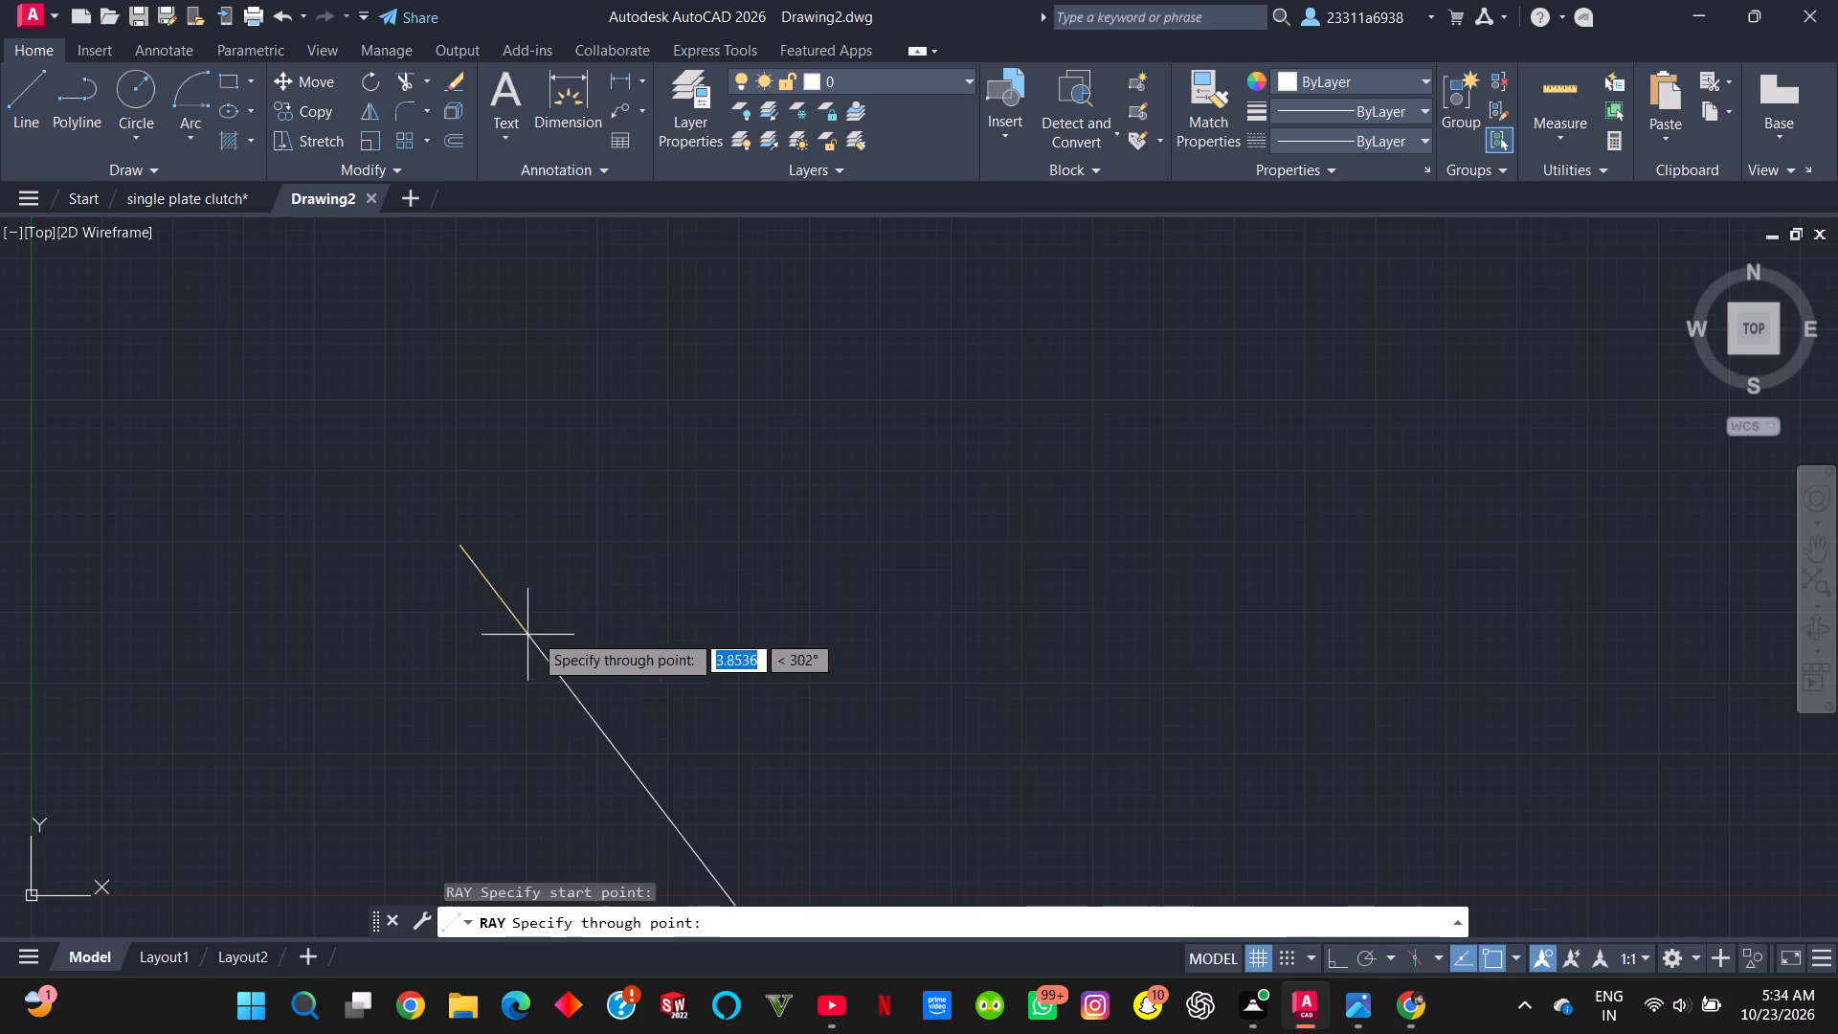
{"action": "key", "text": "F8"}
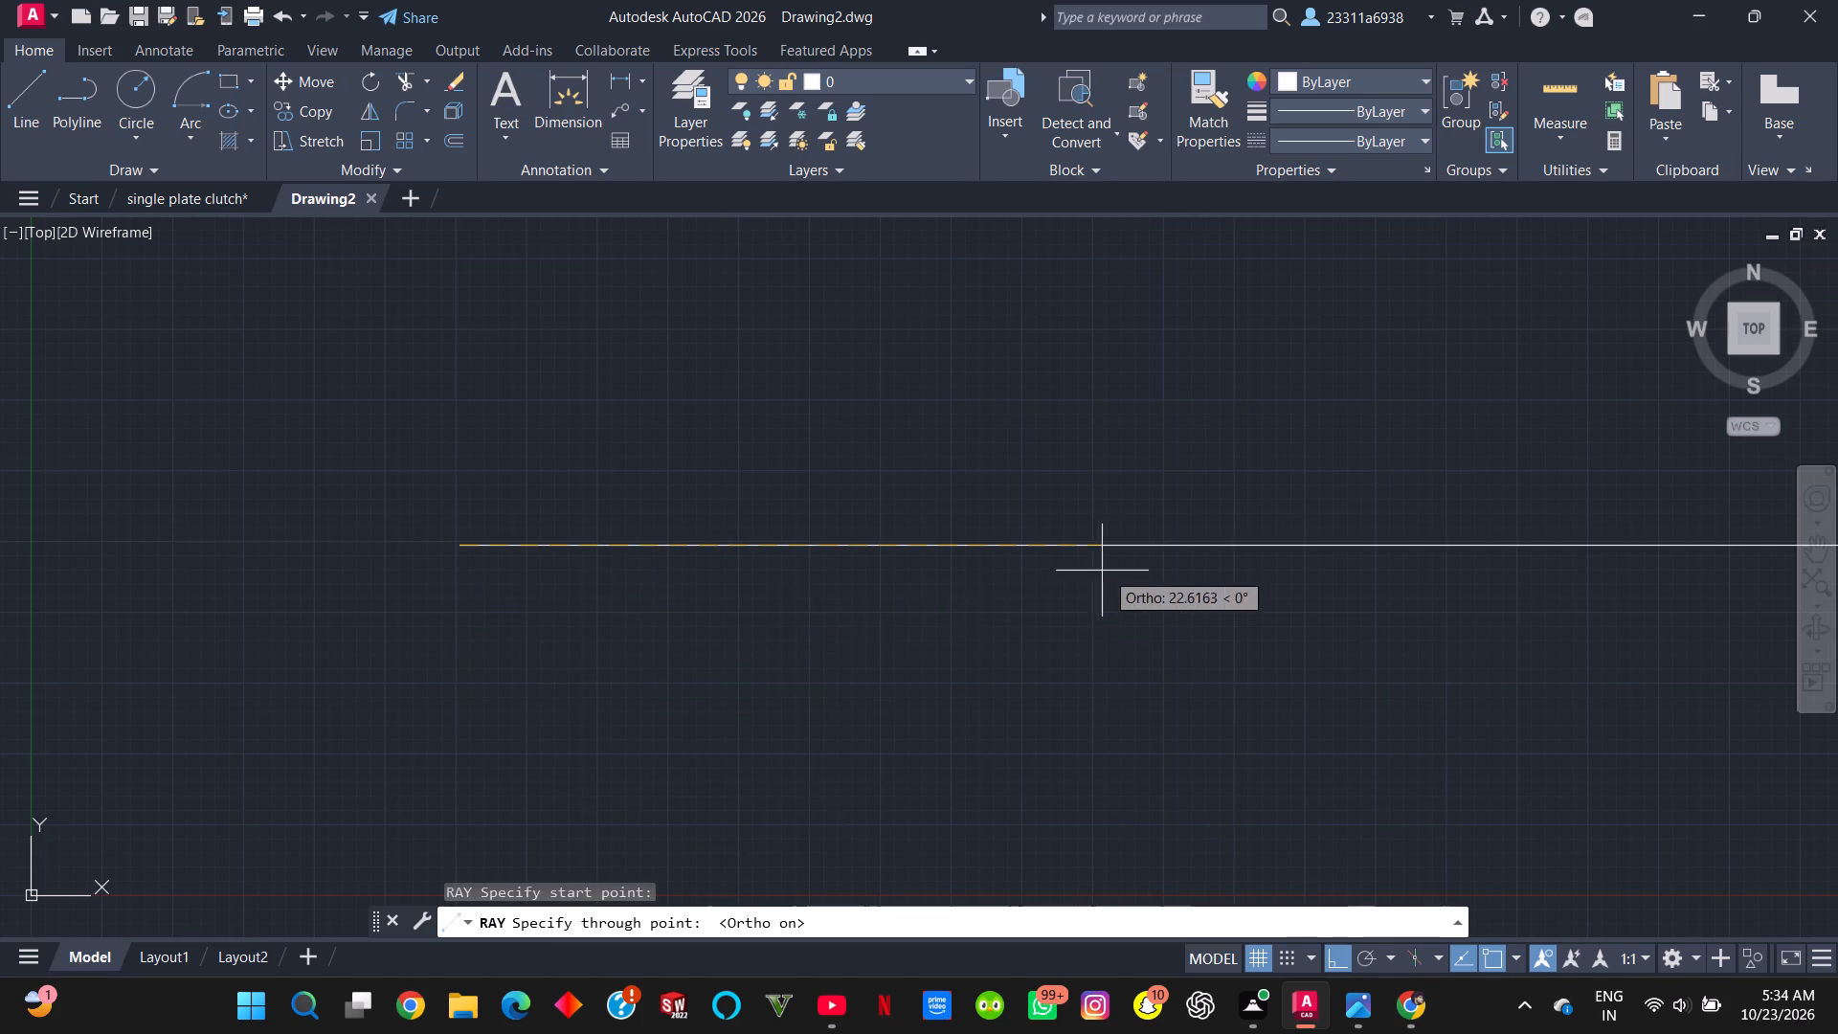
{"action": "left_click", "coordinate": [1364, 547]}
{"action": "key", "text": "Escape"}
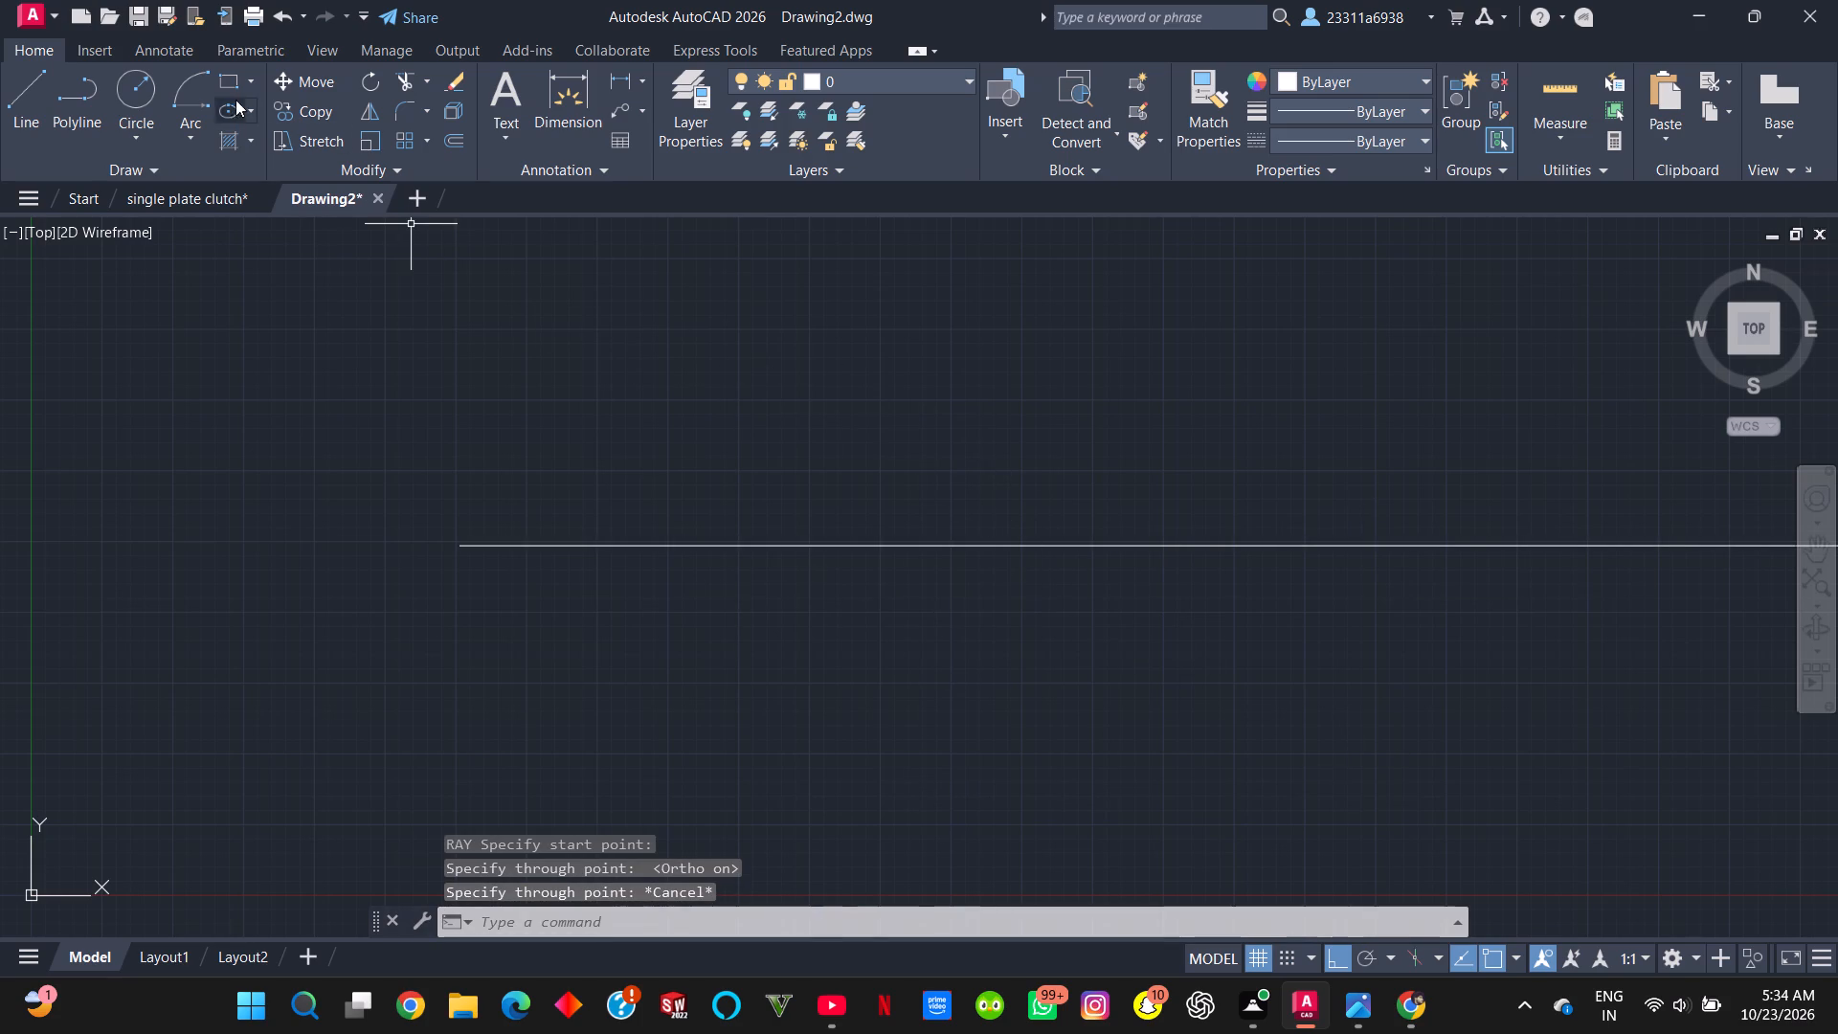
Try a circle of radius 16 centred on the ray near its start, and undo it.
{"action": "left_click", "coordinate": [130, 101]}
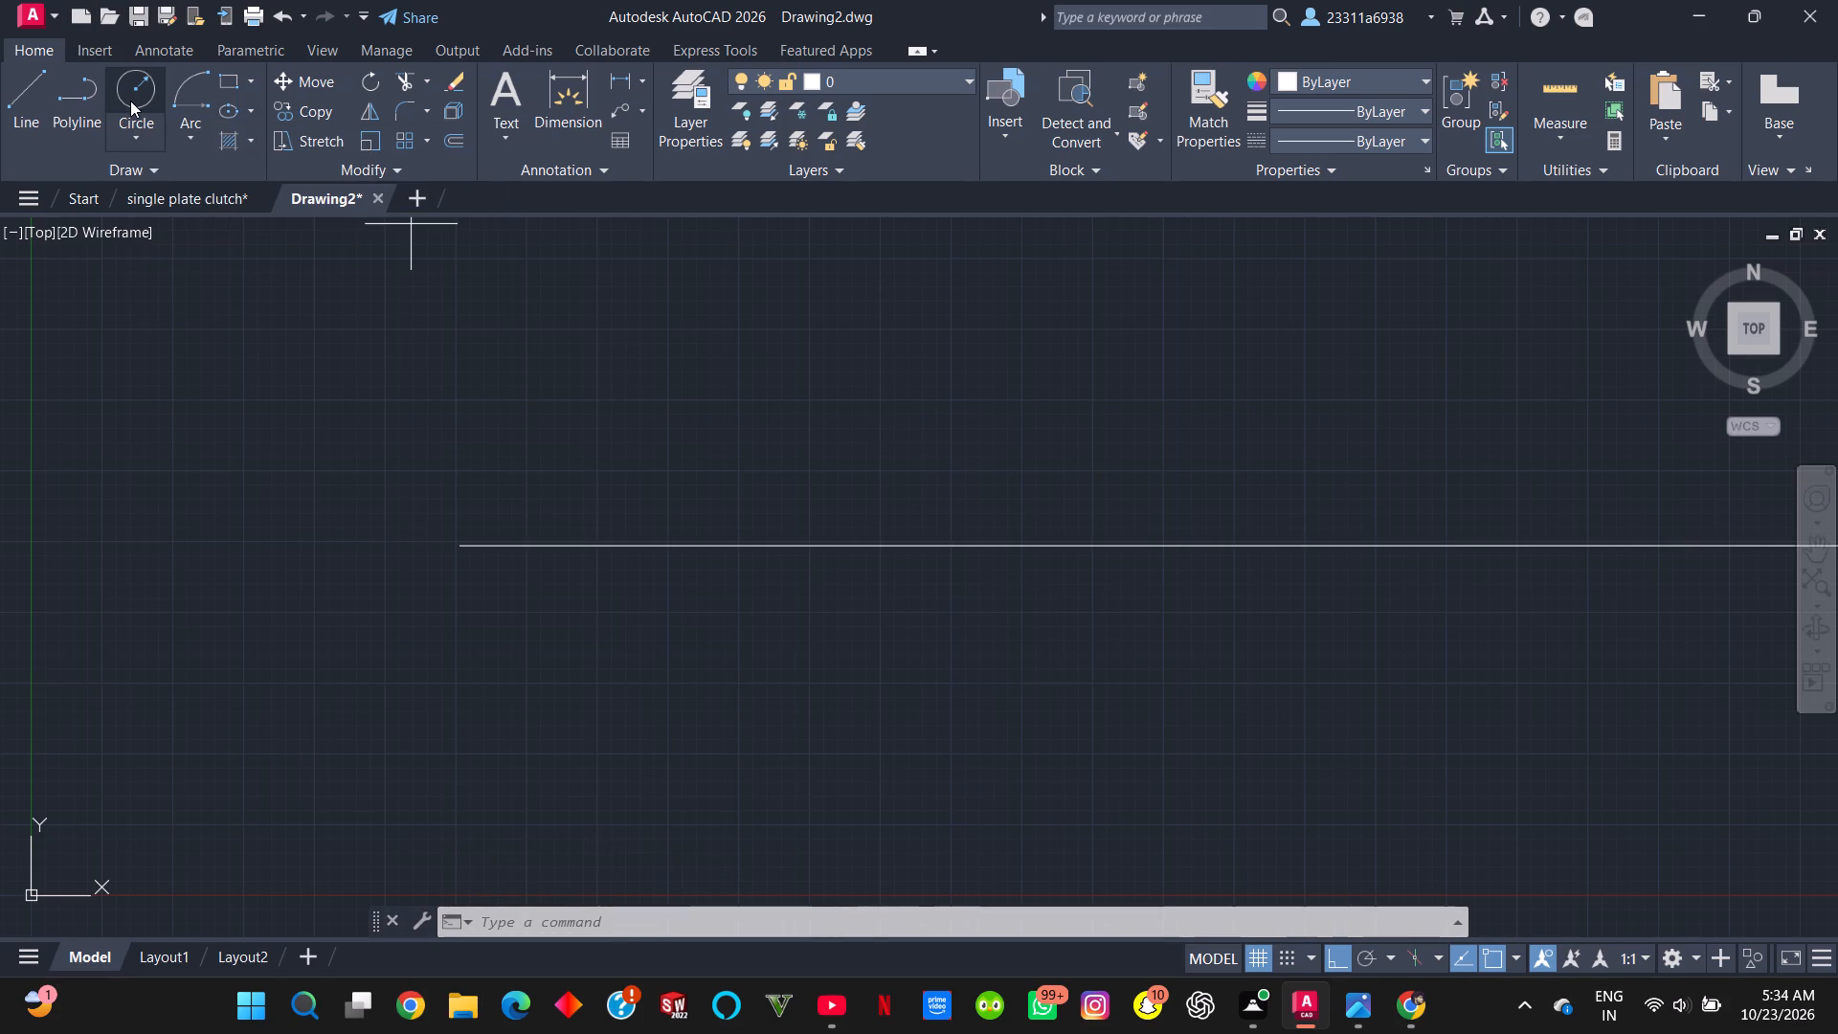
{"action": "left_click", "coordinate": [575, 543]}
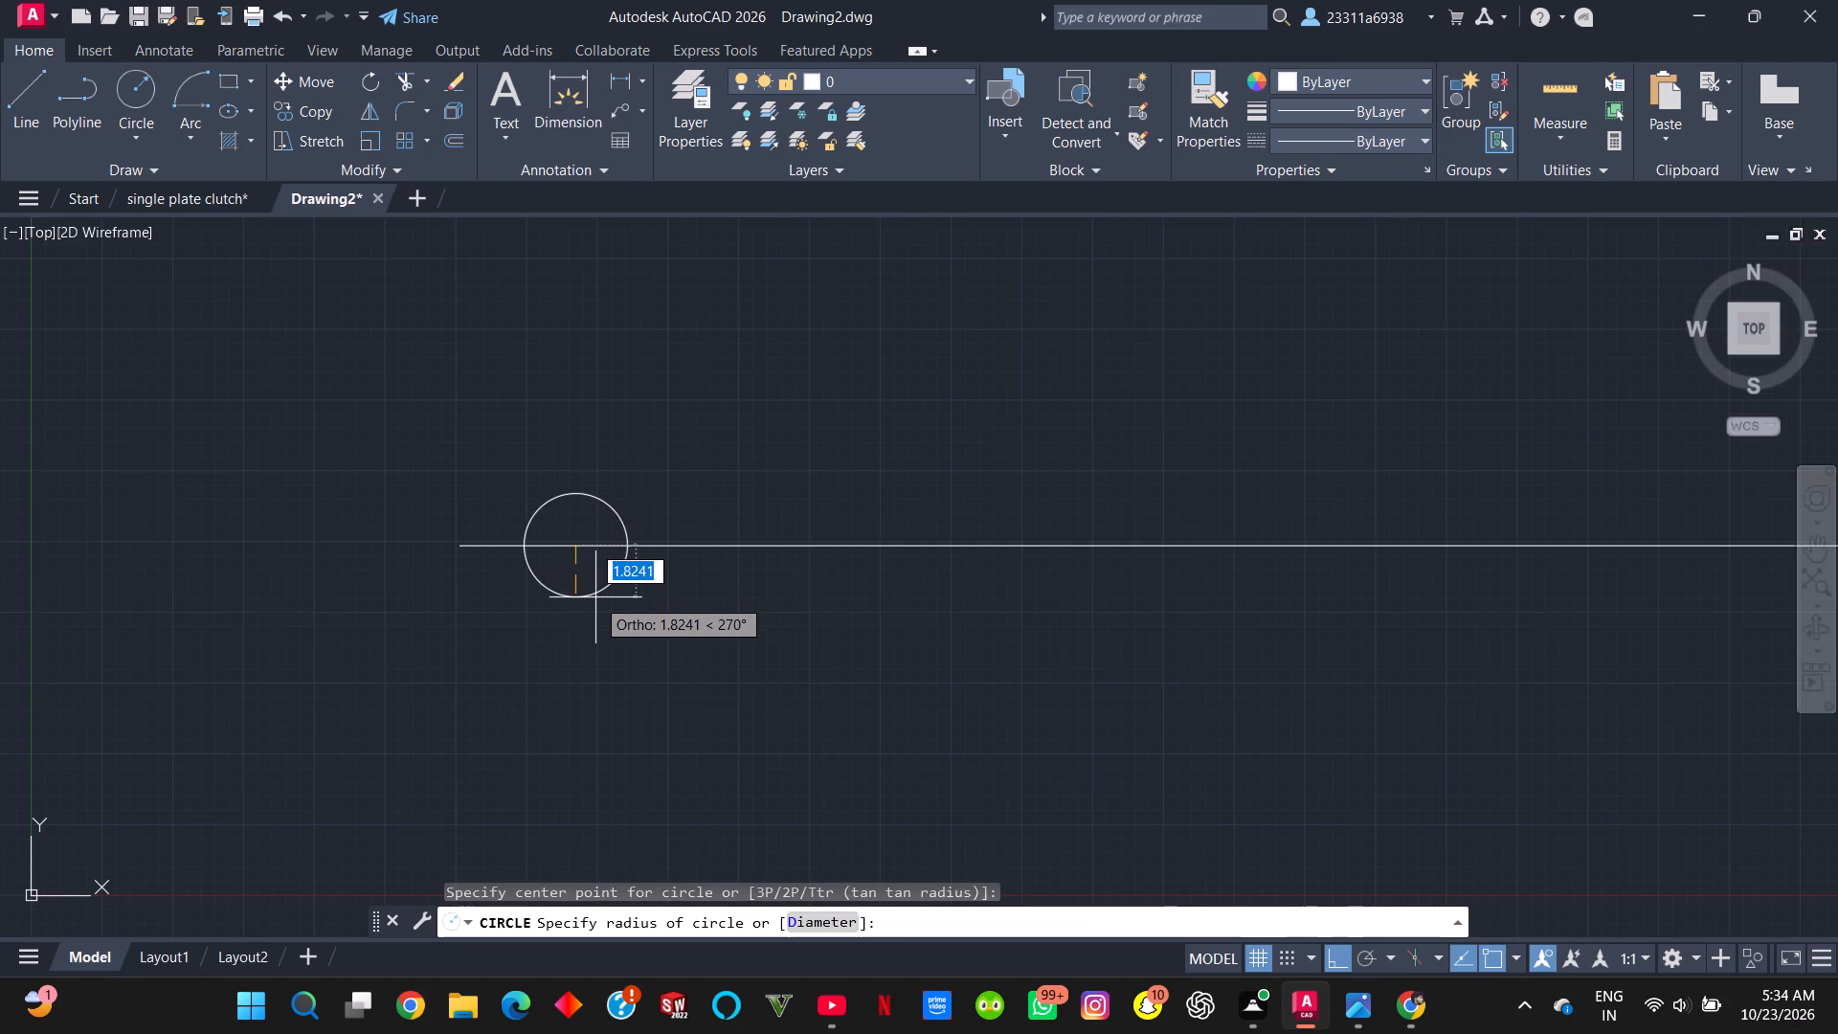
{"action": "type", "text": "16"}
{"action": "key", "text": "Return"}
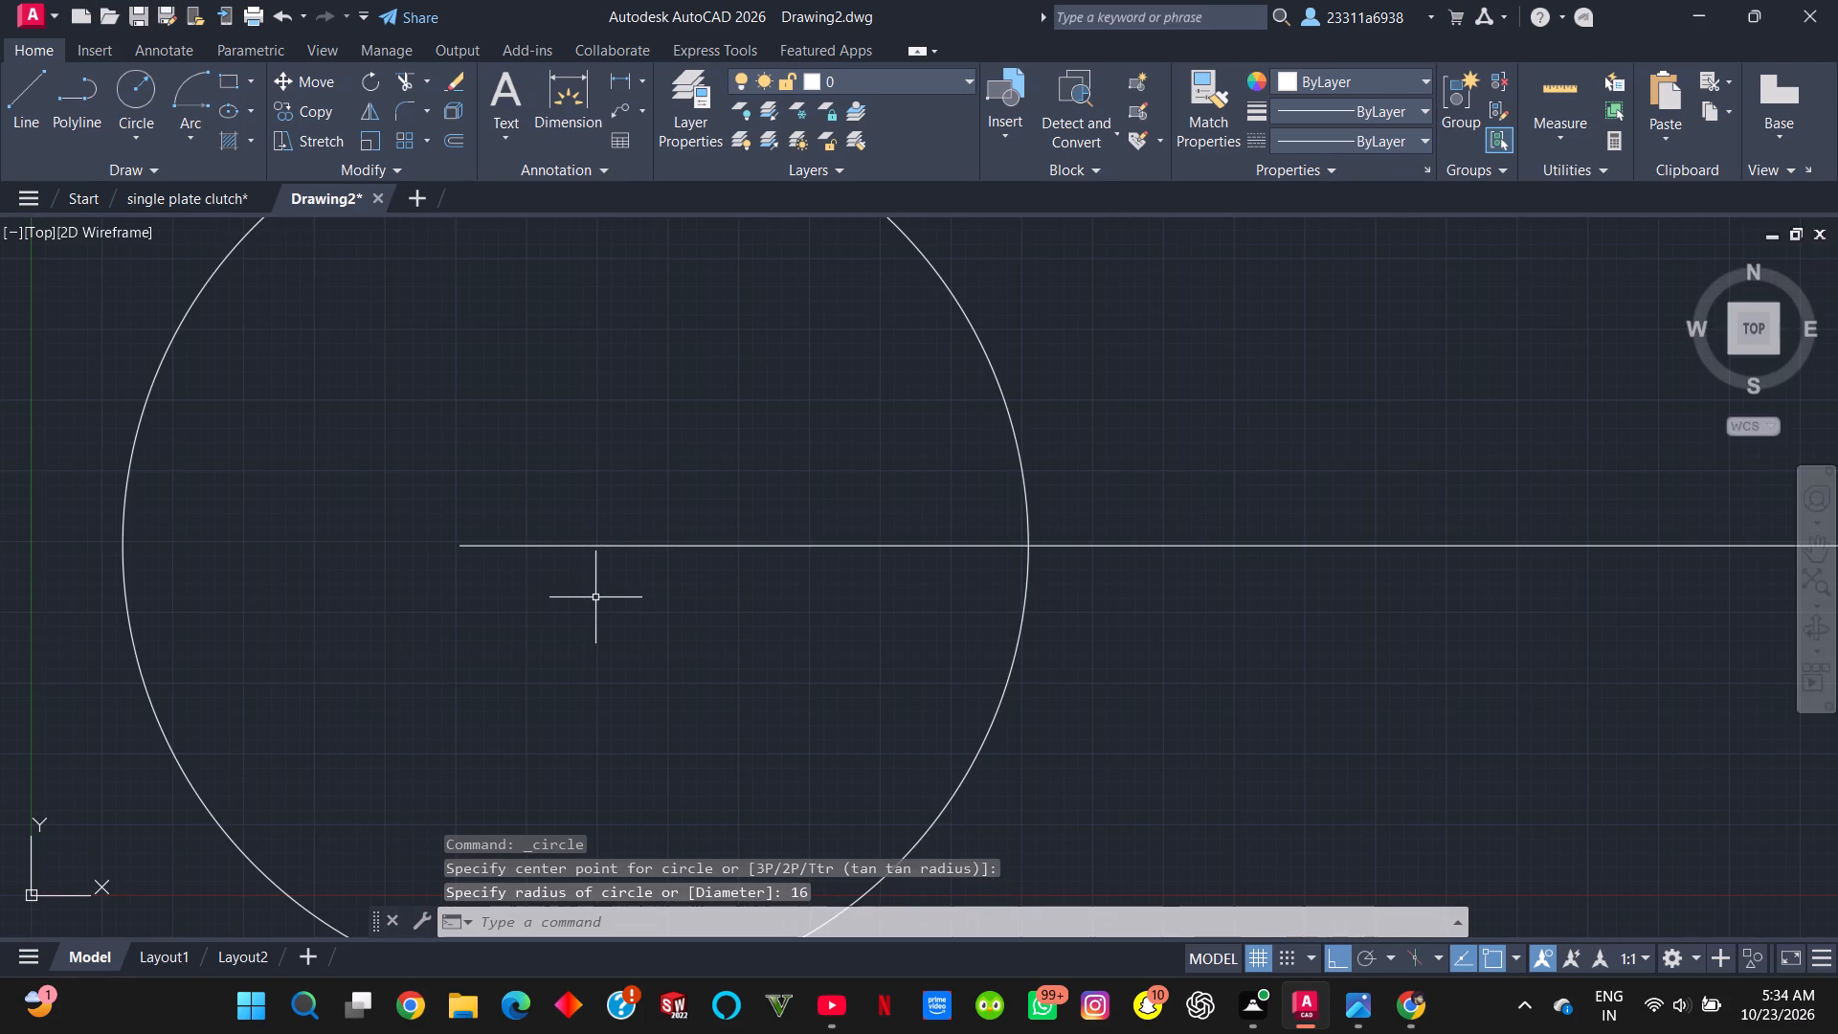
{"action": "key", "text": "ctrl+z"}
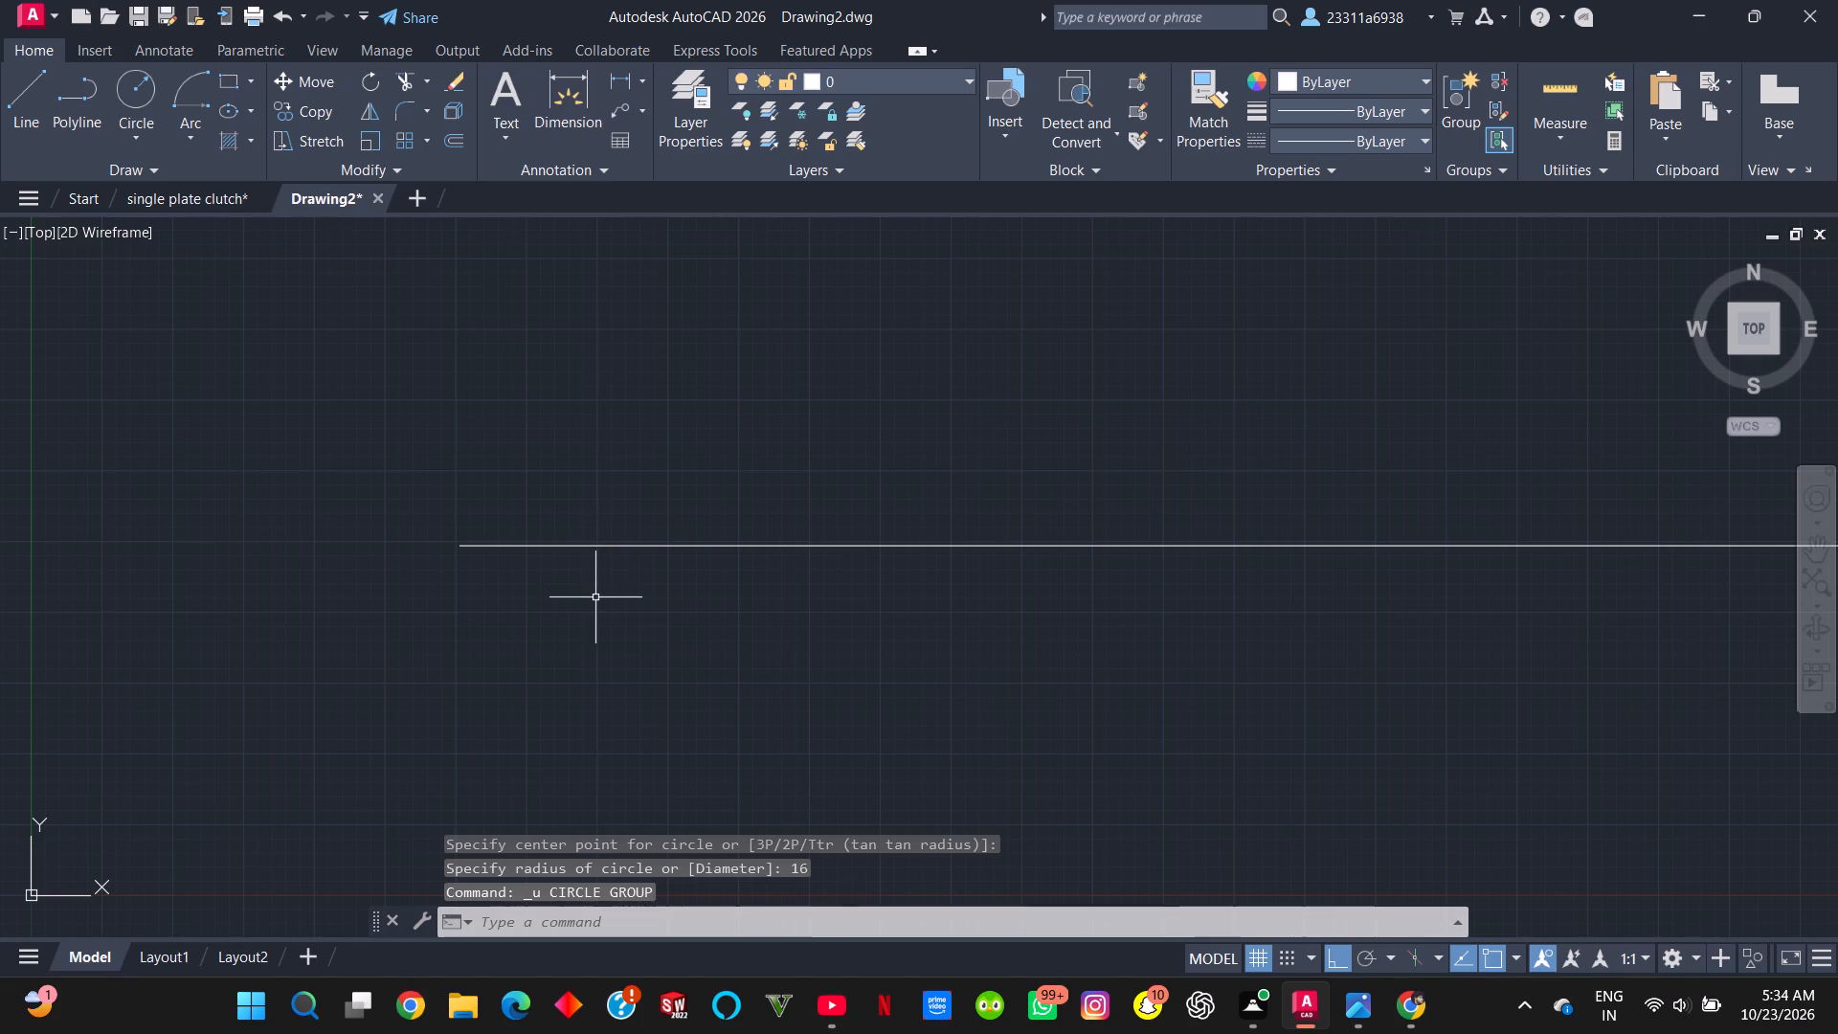
Draw a circle of radius 8 centred on the horizontal ray near its start.
{"action": "left_click", "coordinate": [148, 101]}
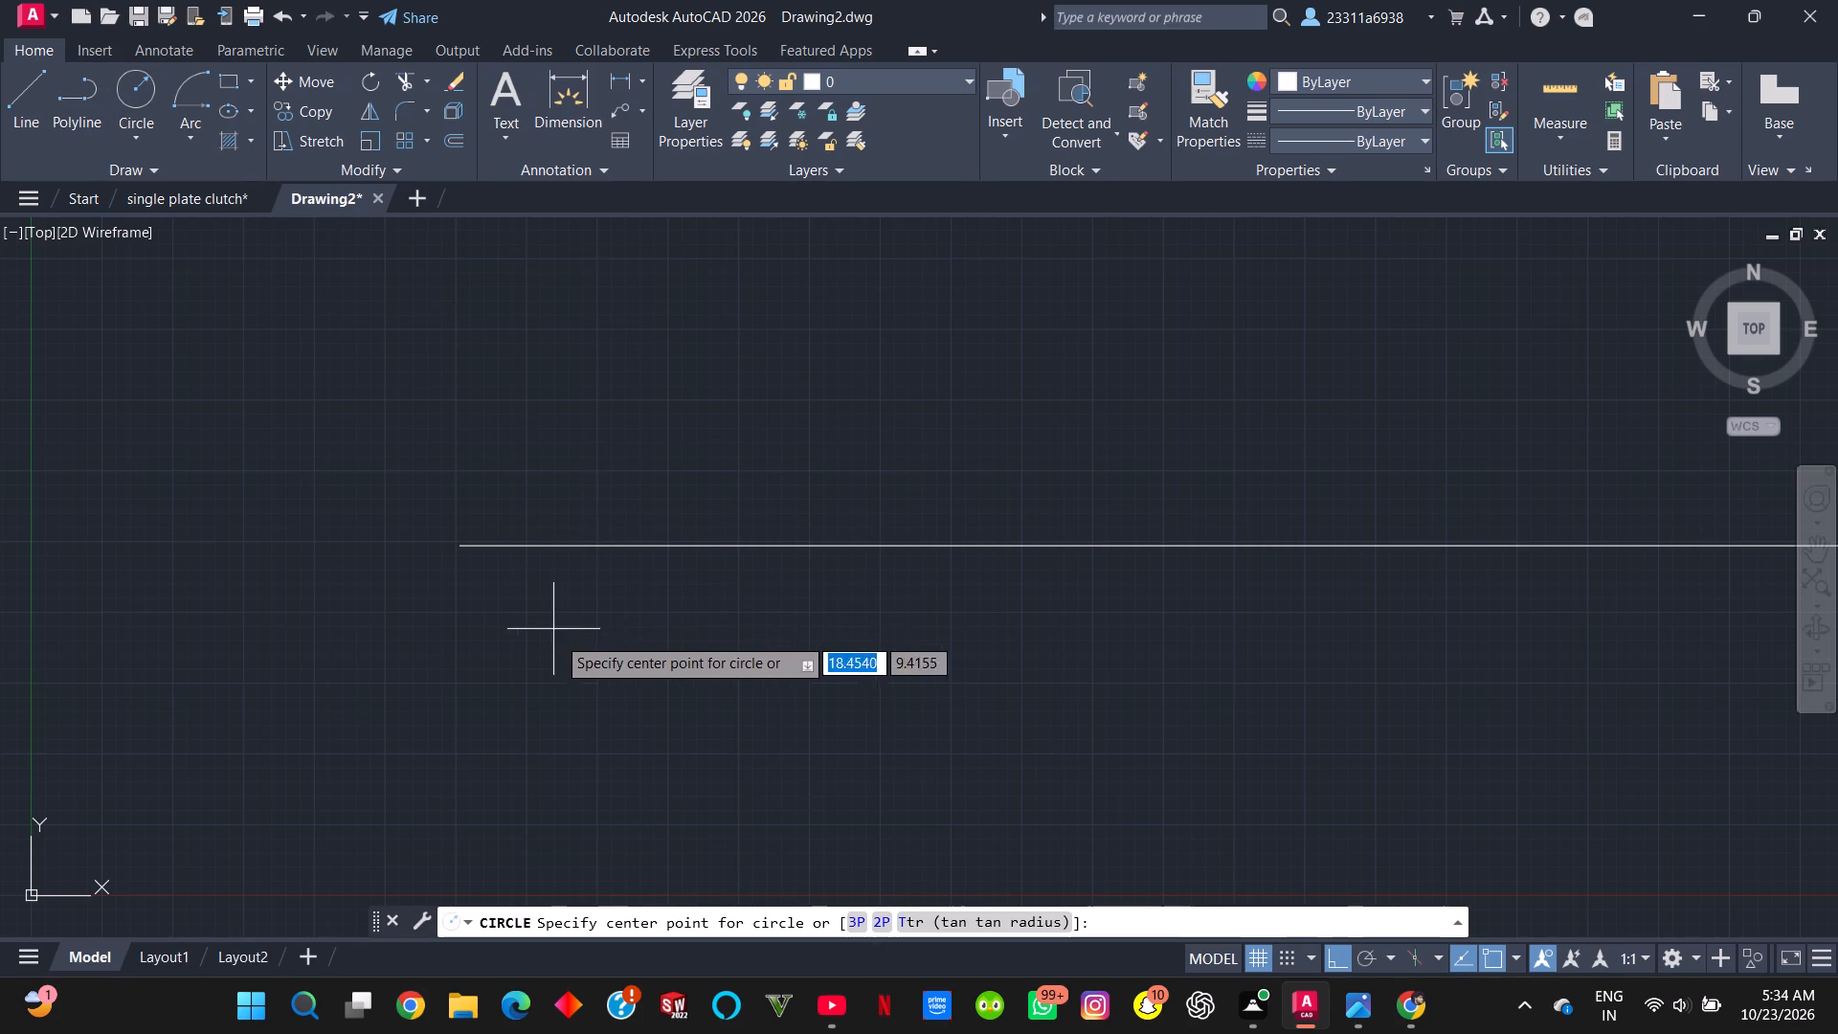
{"action": "left_click", "coordinate": [569, 549]}
{"action": "key", "text": "8"}
{"action": "key", "text": "Return"}
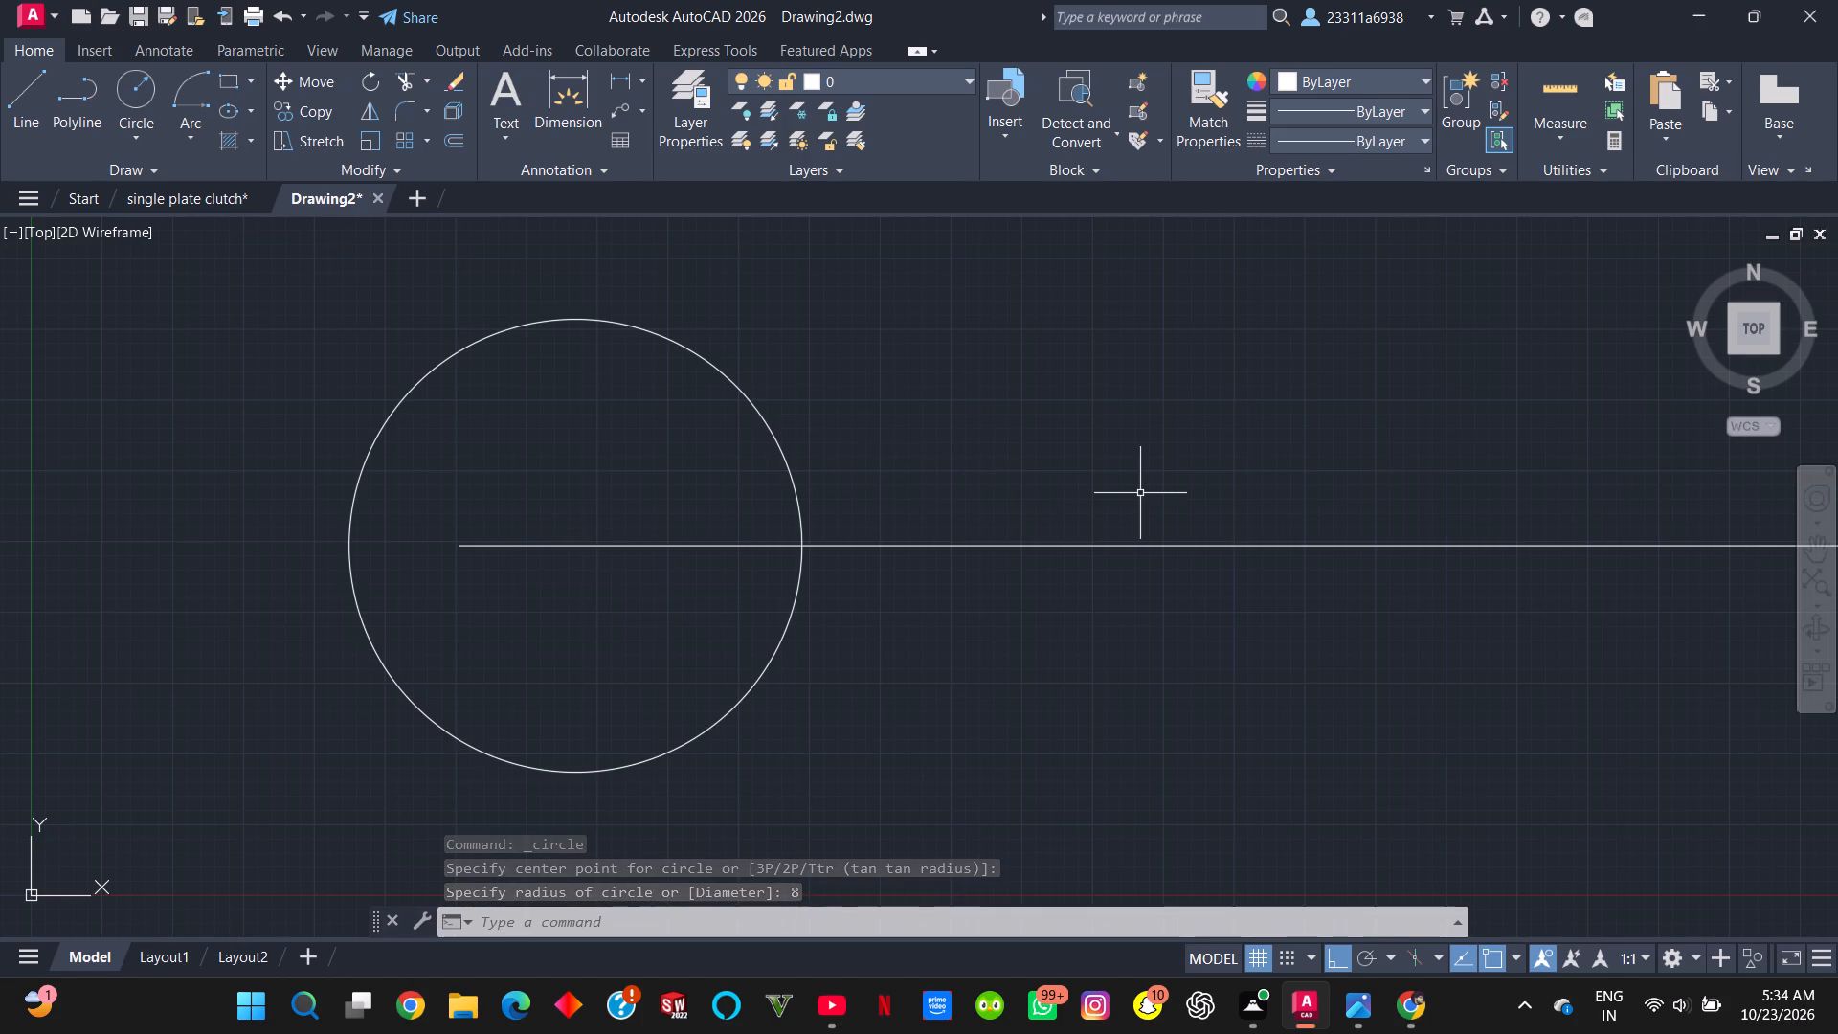
Draw connected lines from the circle's centre: 40 units along the ray in positive X, and 34 units vertically upward.
{"action": "scroll", "coordinate": [1137, 493], "scroll_direction": "down", "scroll_amount": 1}
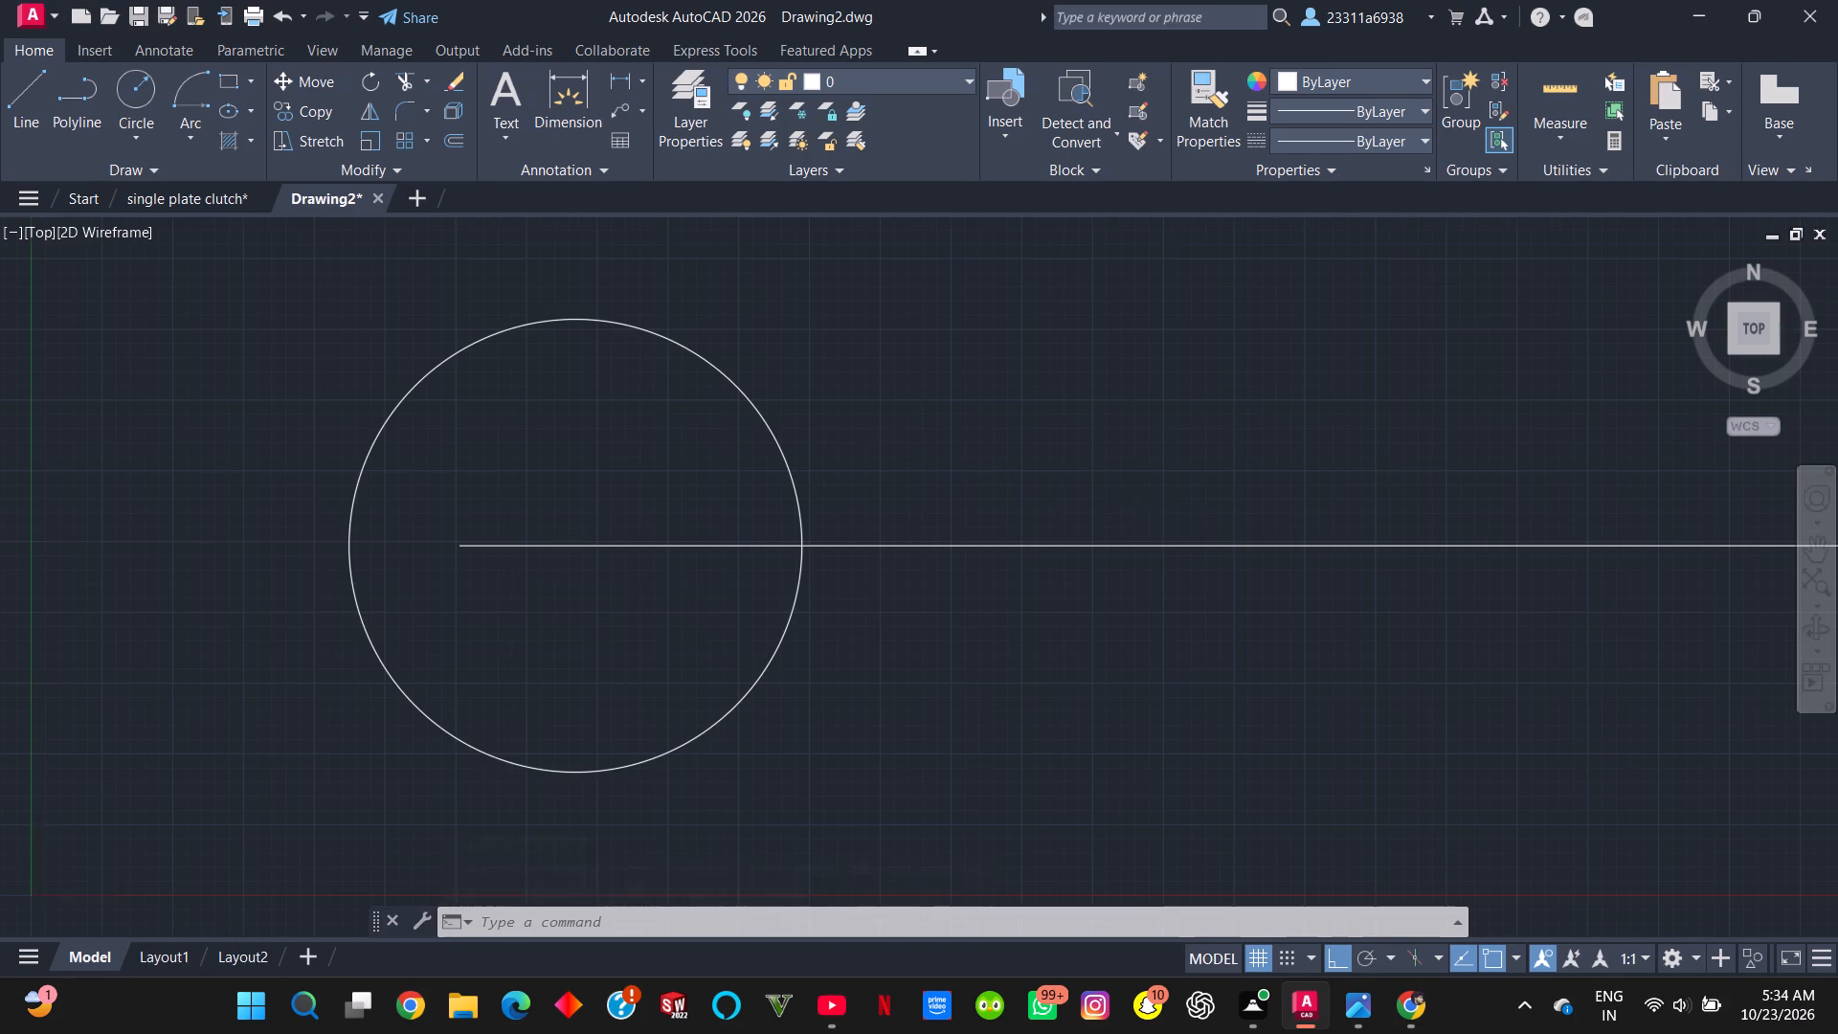
{"action": "scroll", "coordinate": [1137, 493], "scroll_direction": "down", "scroll_amount": 2}
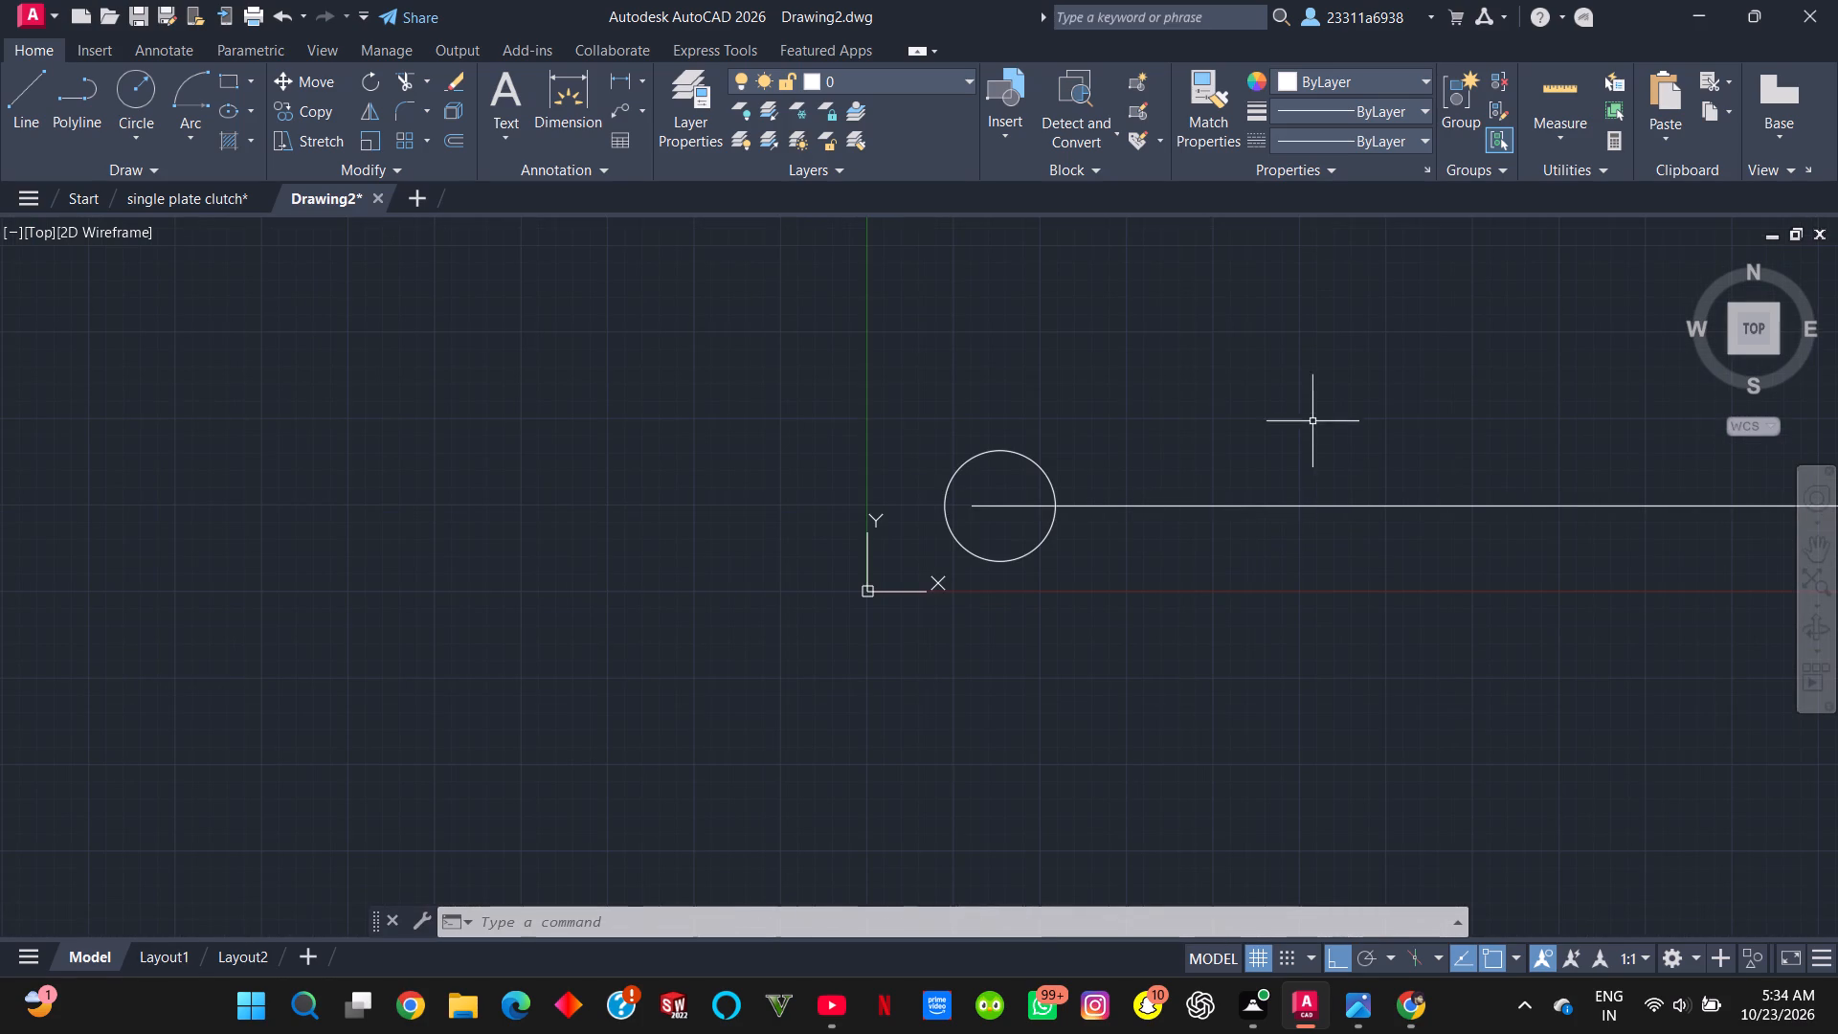
{"action": "middle_click_drag", "start_coordinate": [1312, 416], "coordinate": [1105, 436]}
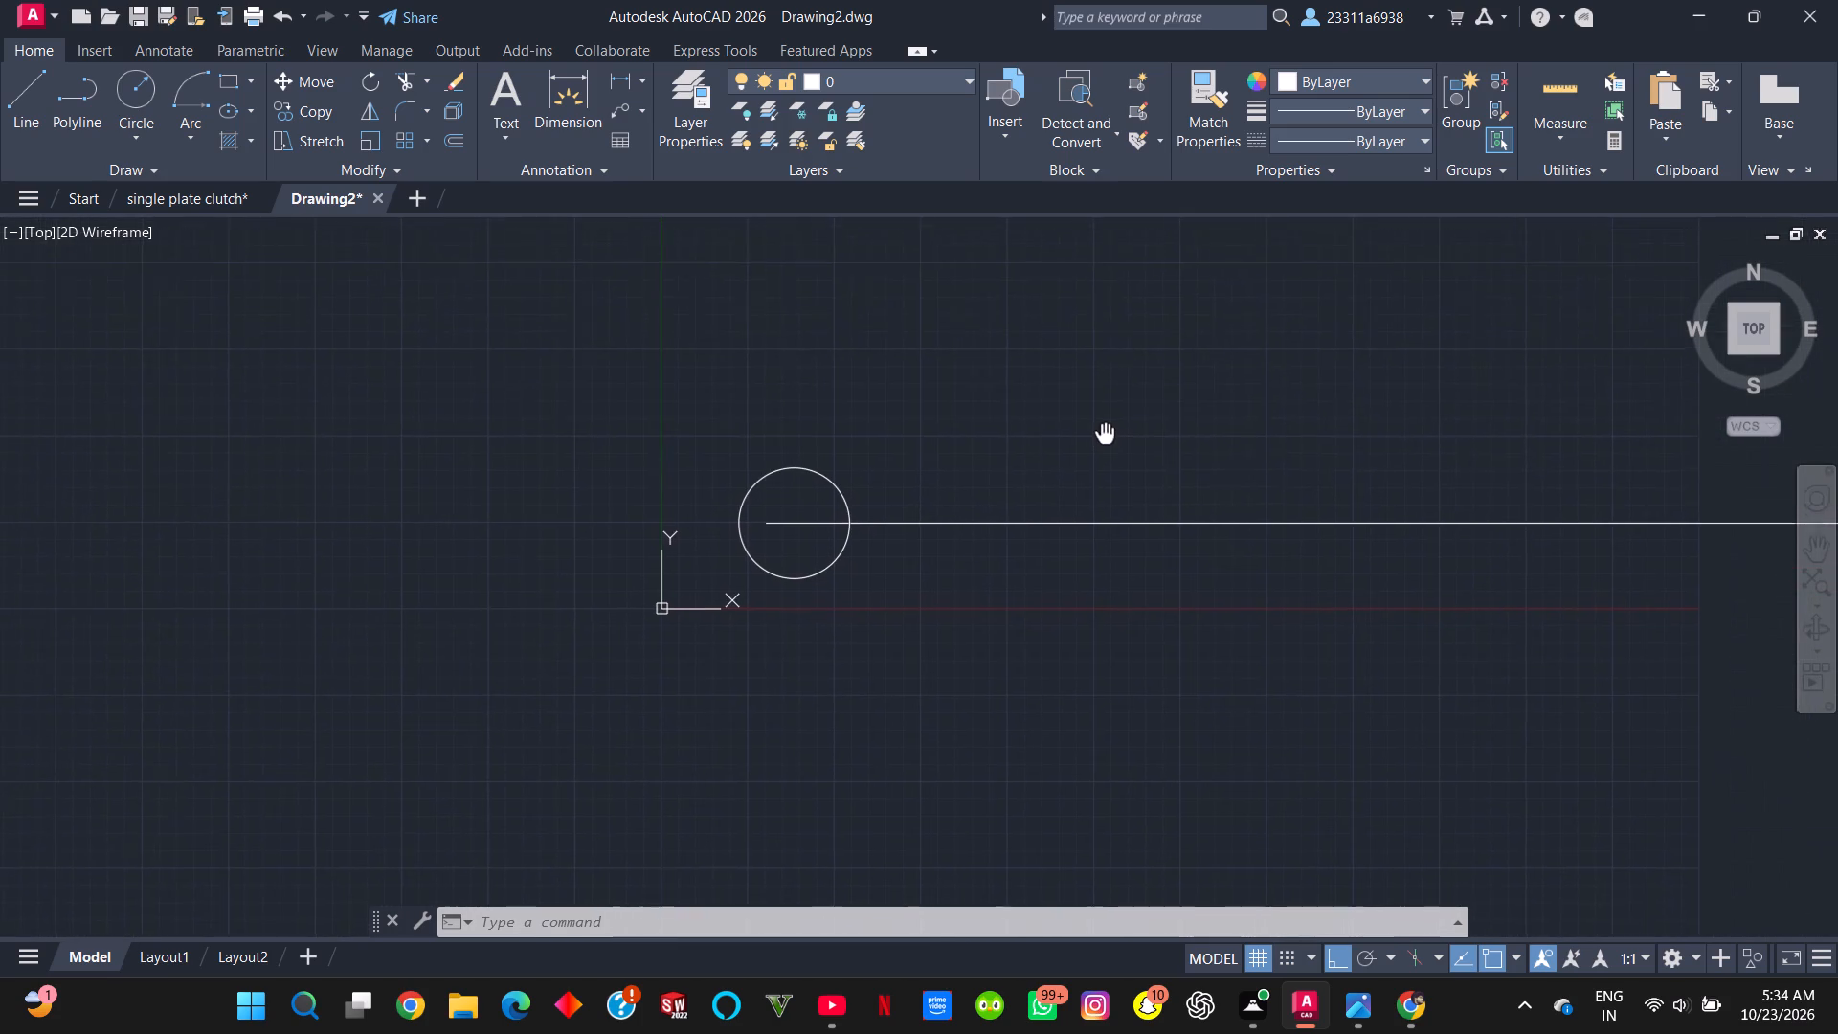
{"action": "middle_click_drag", "start_coordinate": [1105, 436], "coordinate": [1132, 465]}
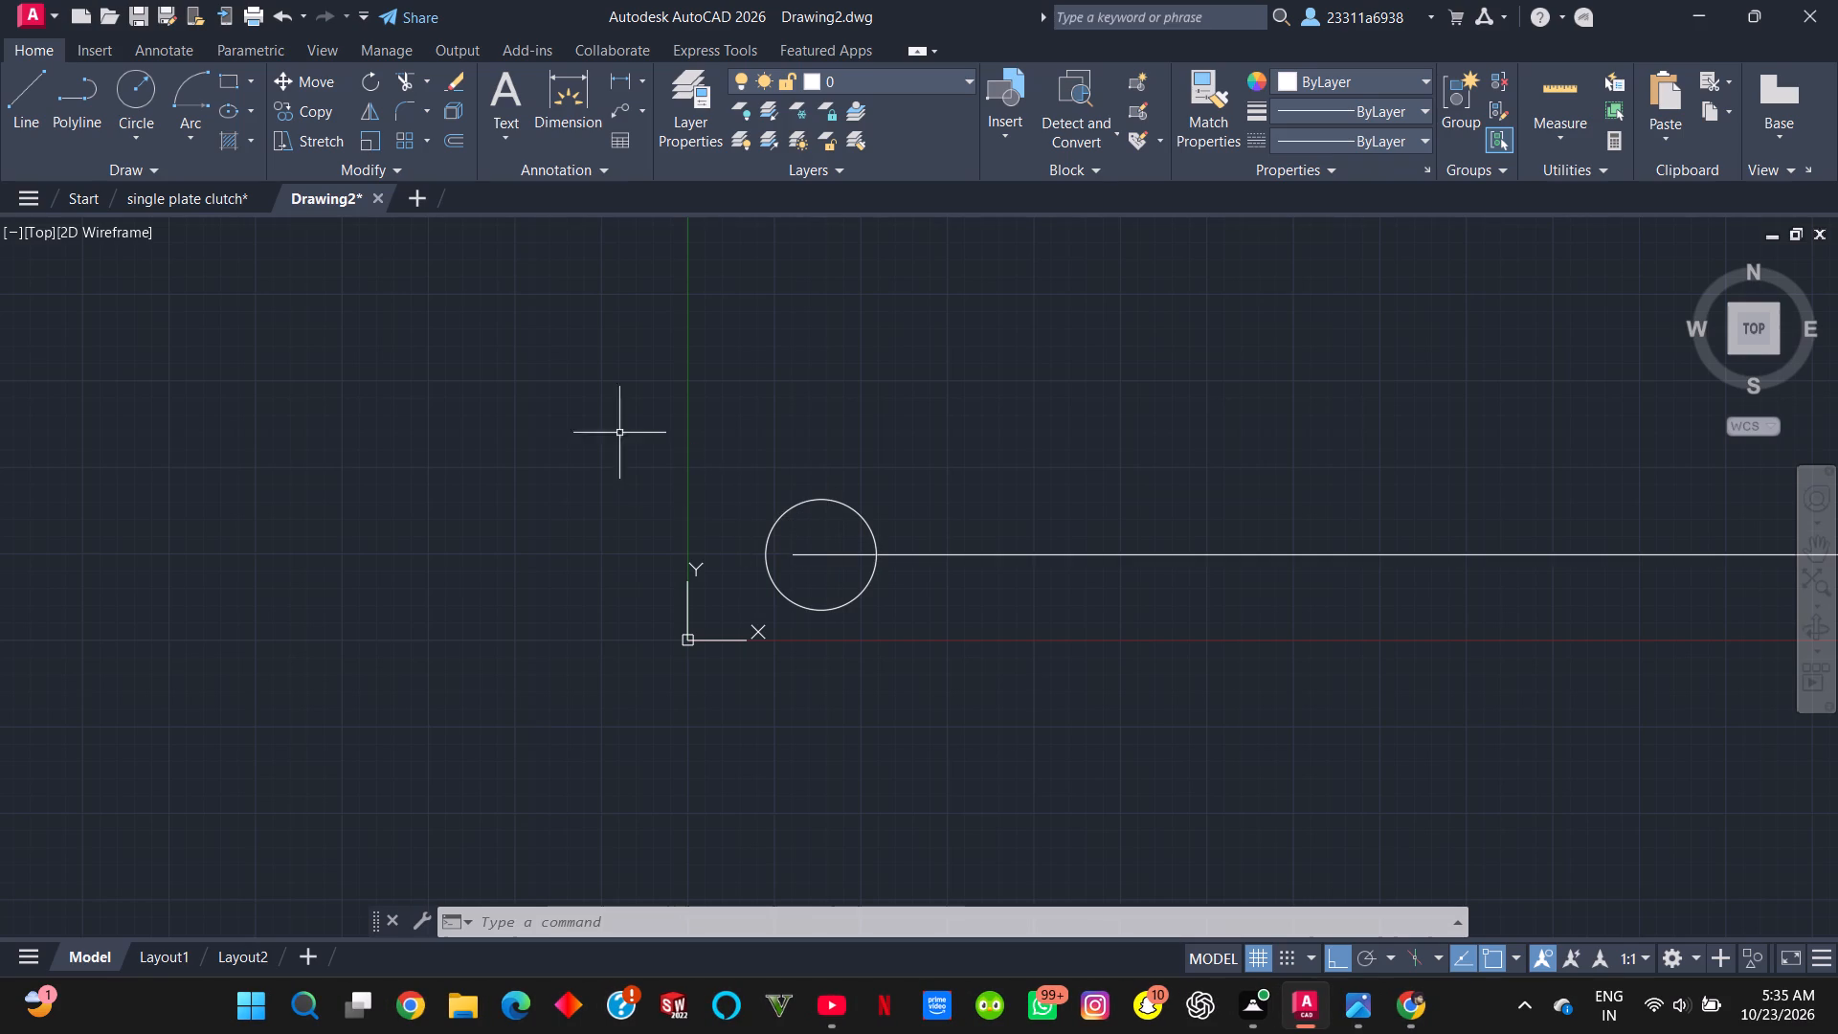
{"action": "left_click", "coordinate": [129, 102]}
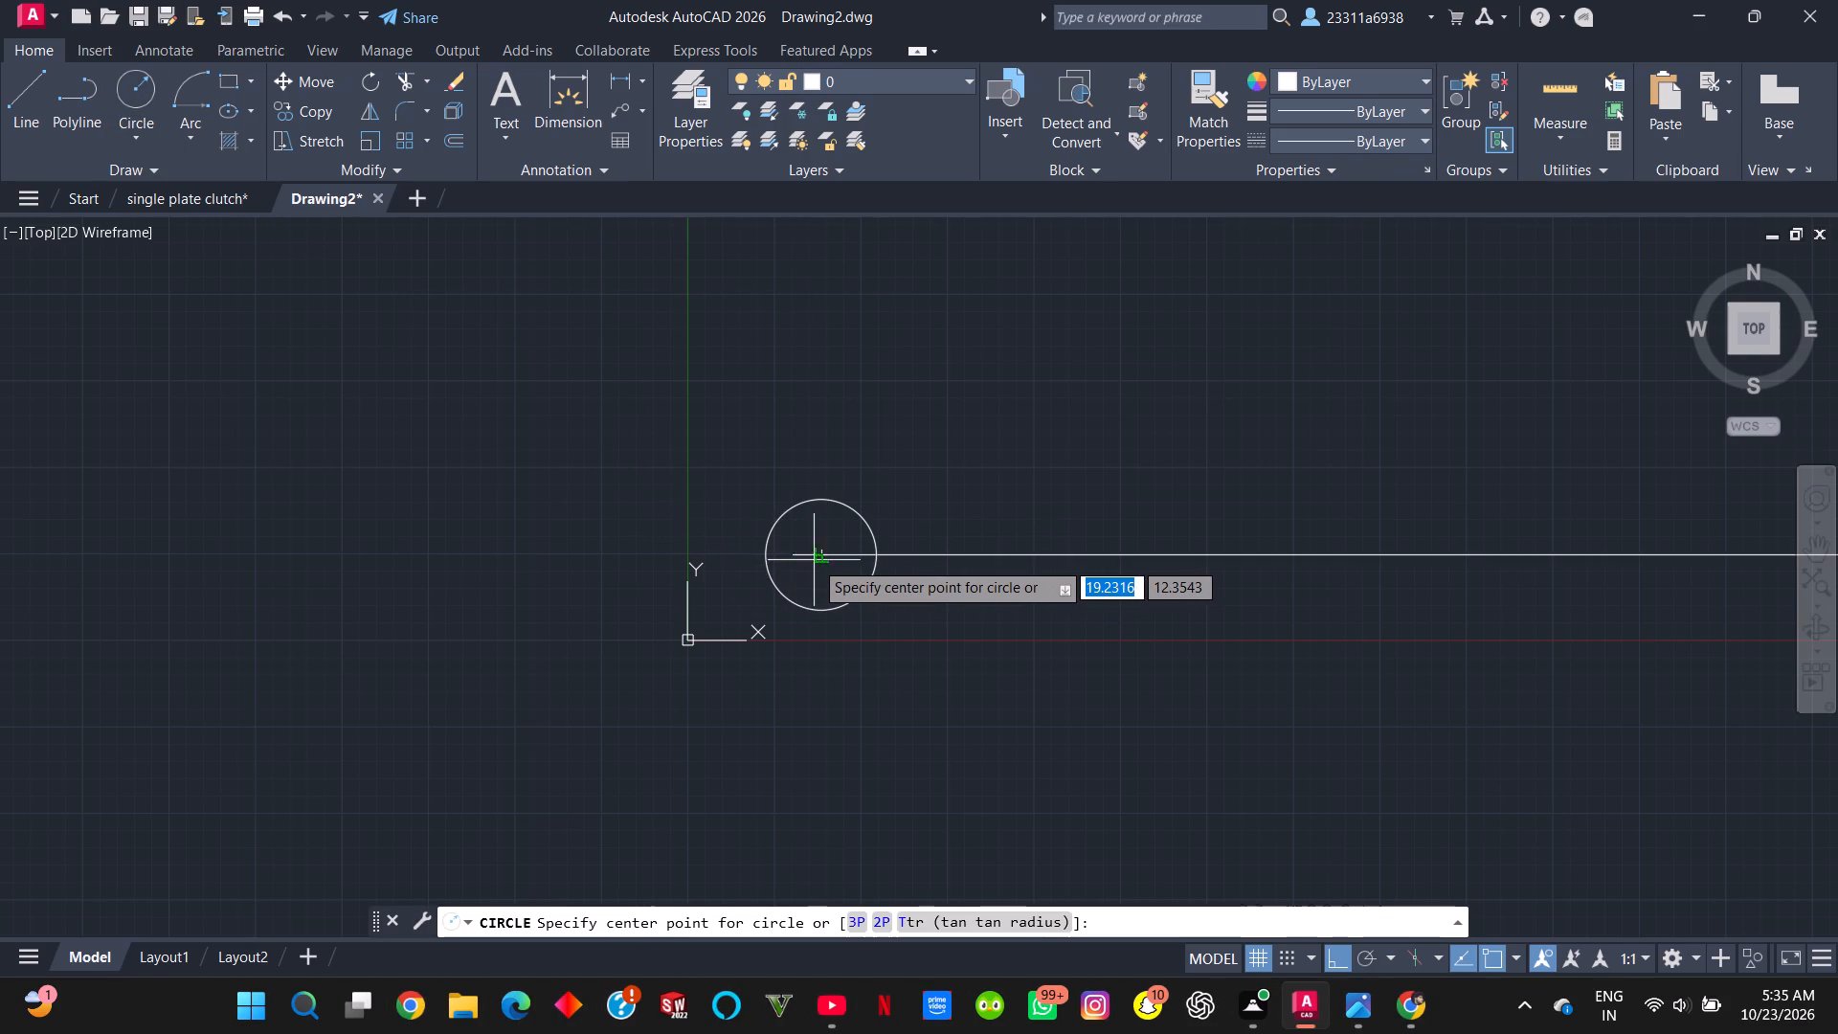
{"action": "left_click", "coordinate": [40, 81]}
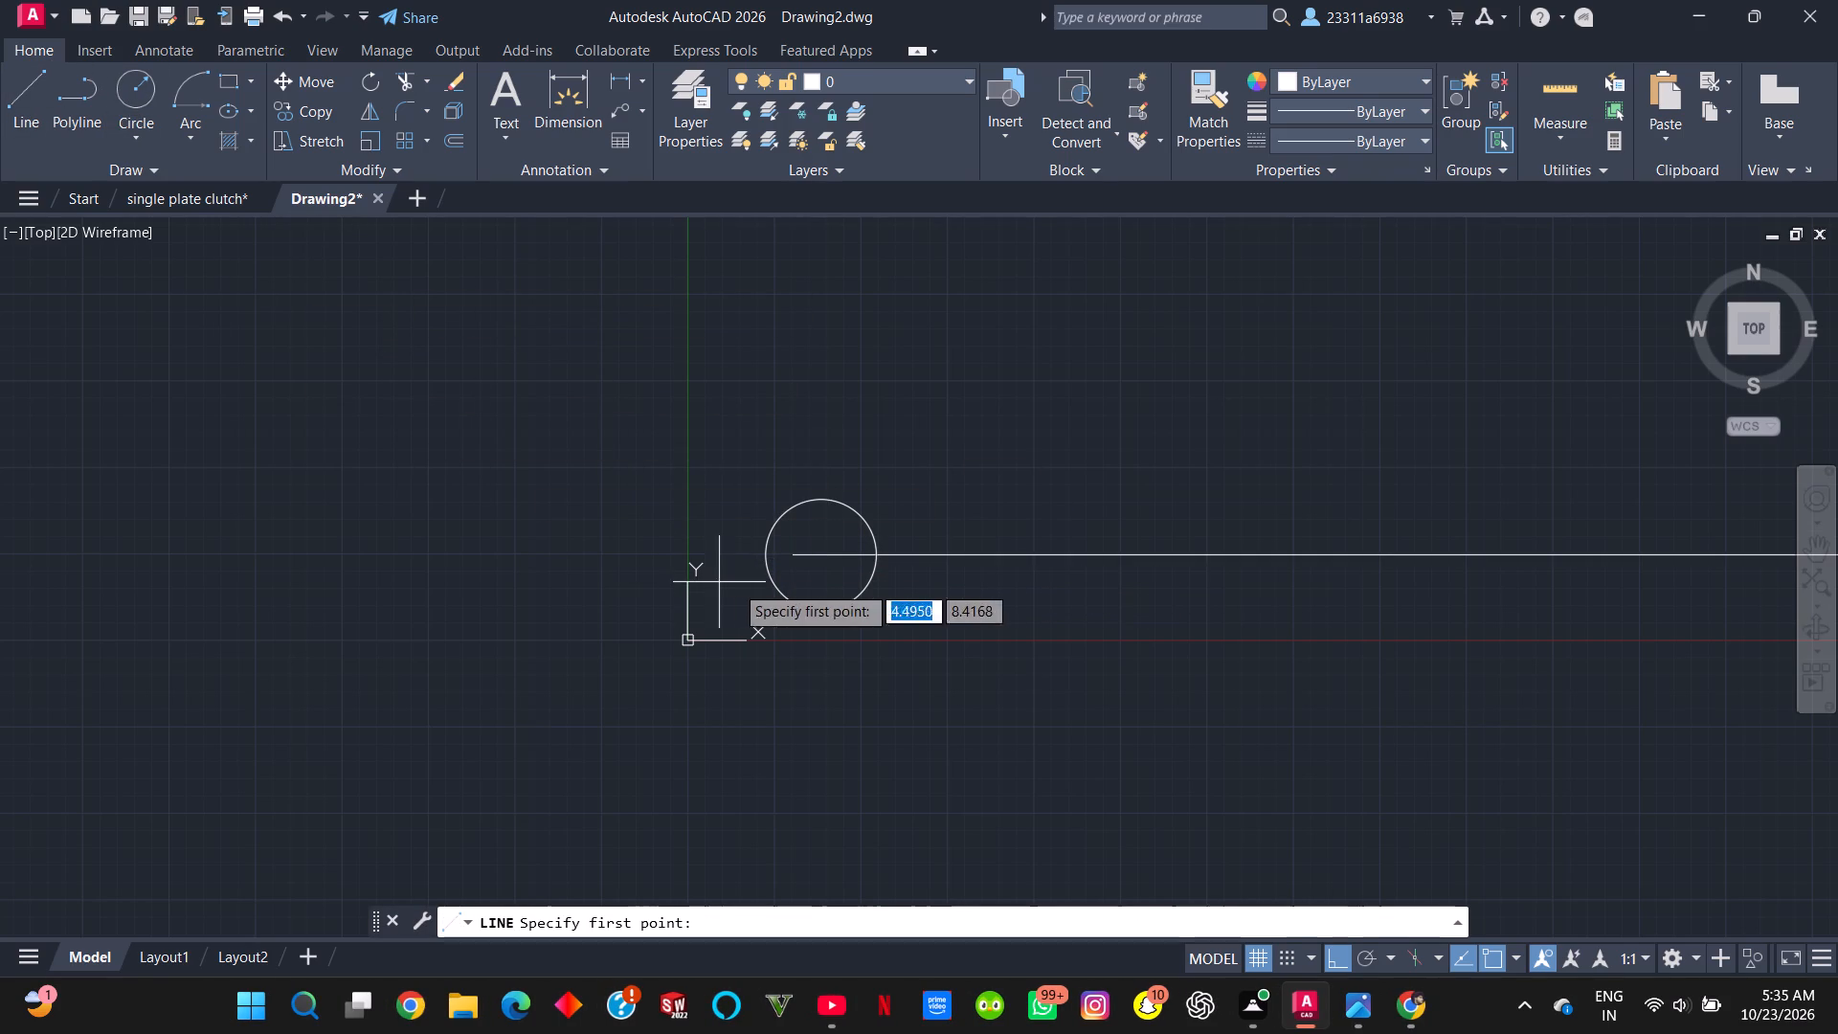
{"action": "left_click", "coordinate": [826, 559]}
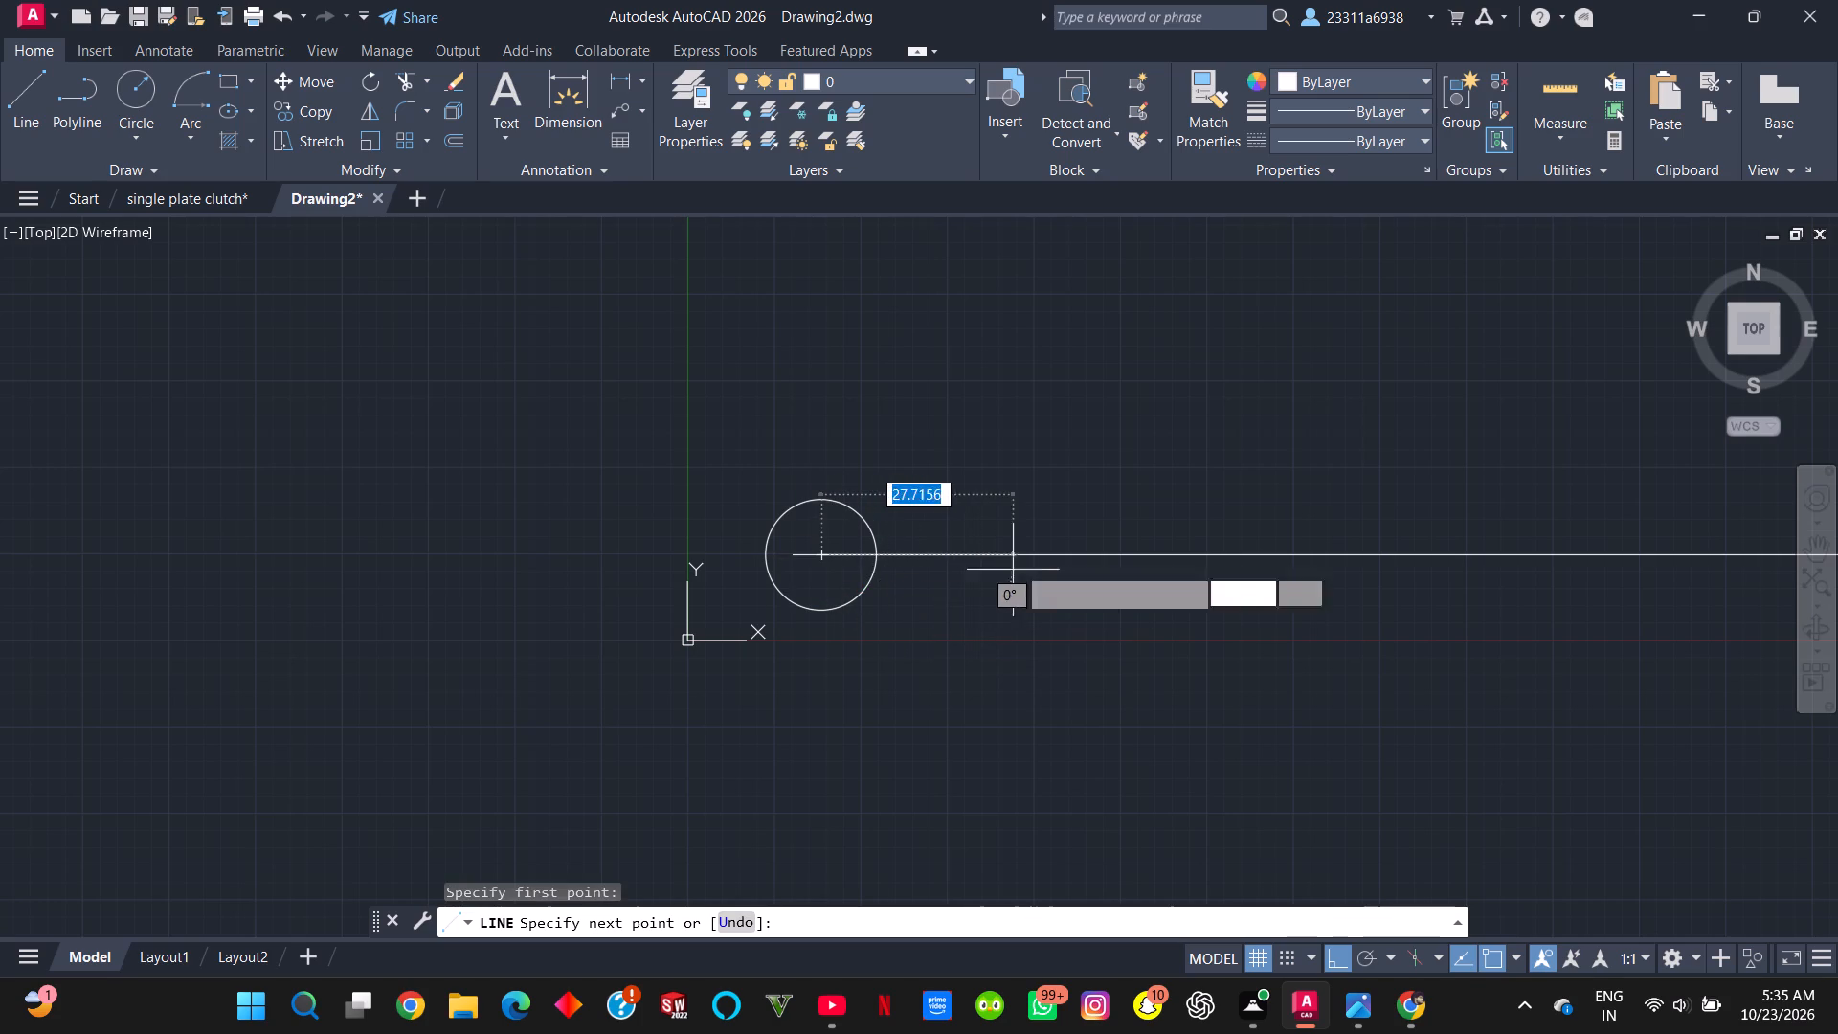
{"action": "type", "text": "40"}
{"action": "key", "text": "Return"}
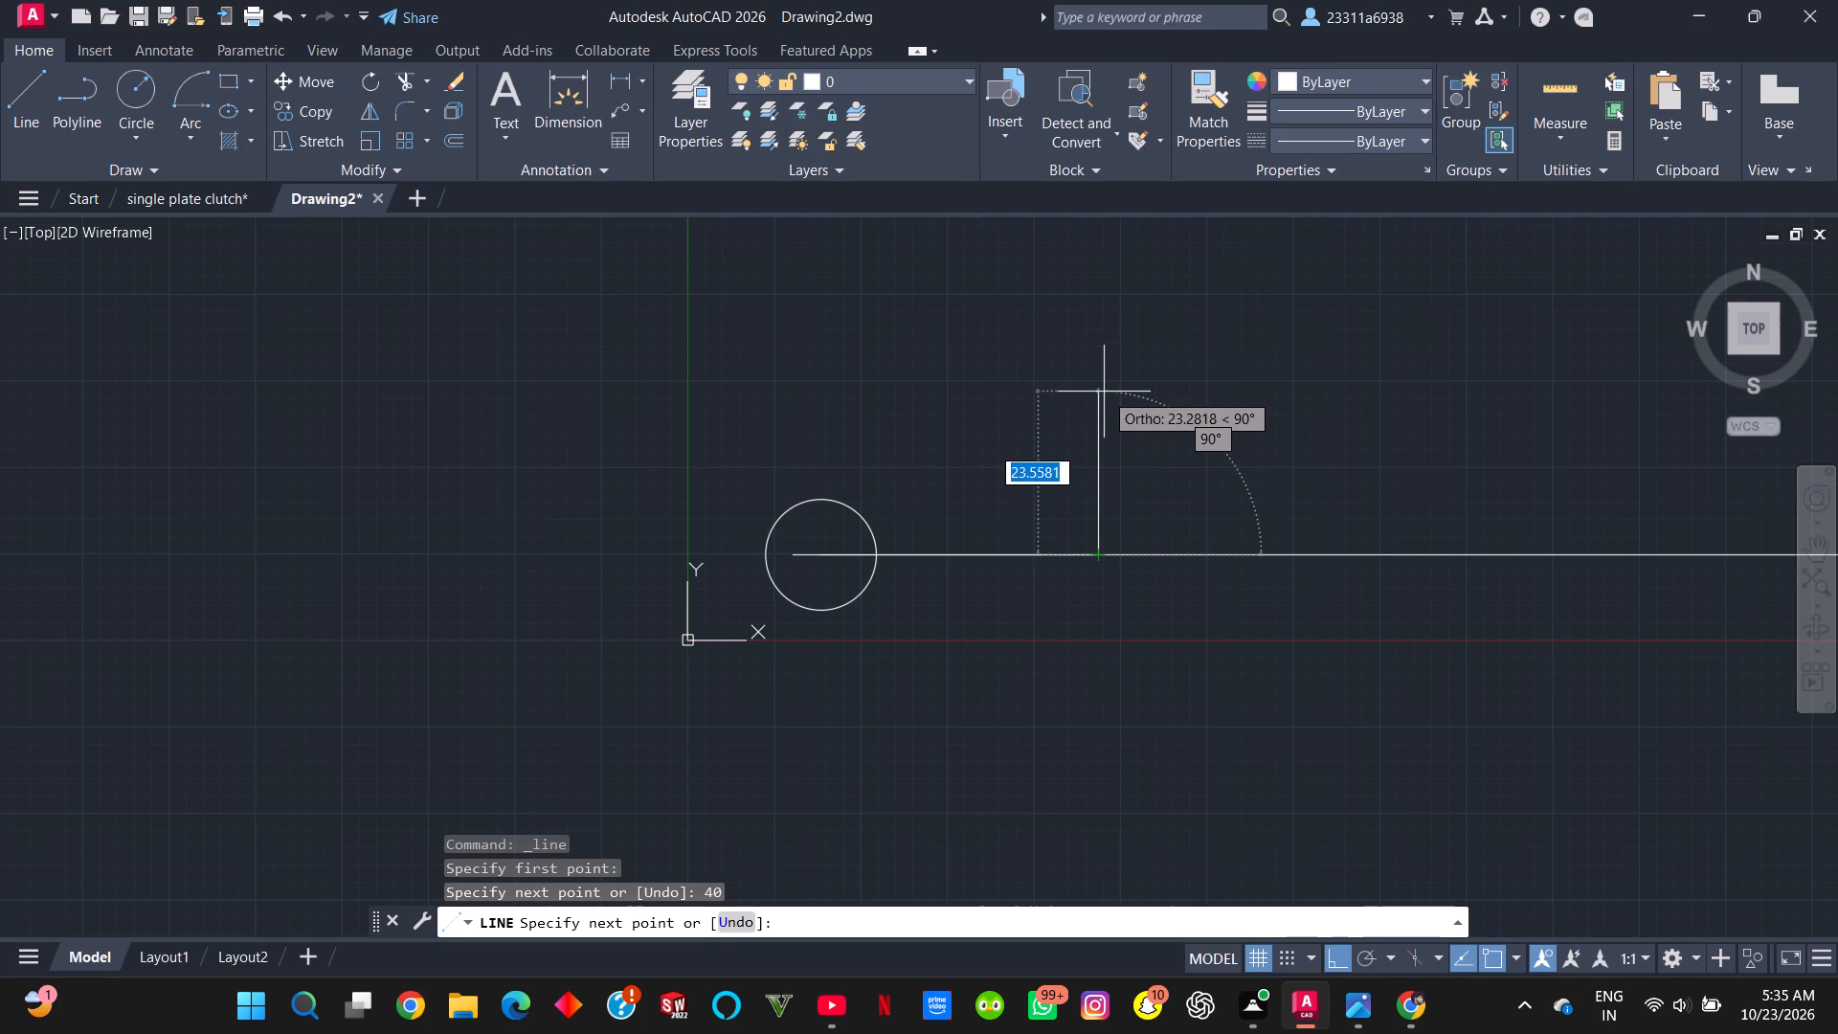
{"action": "type", "text": "34"}
{"action": "key", "text": "Return"}
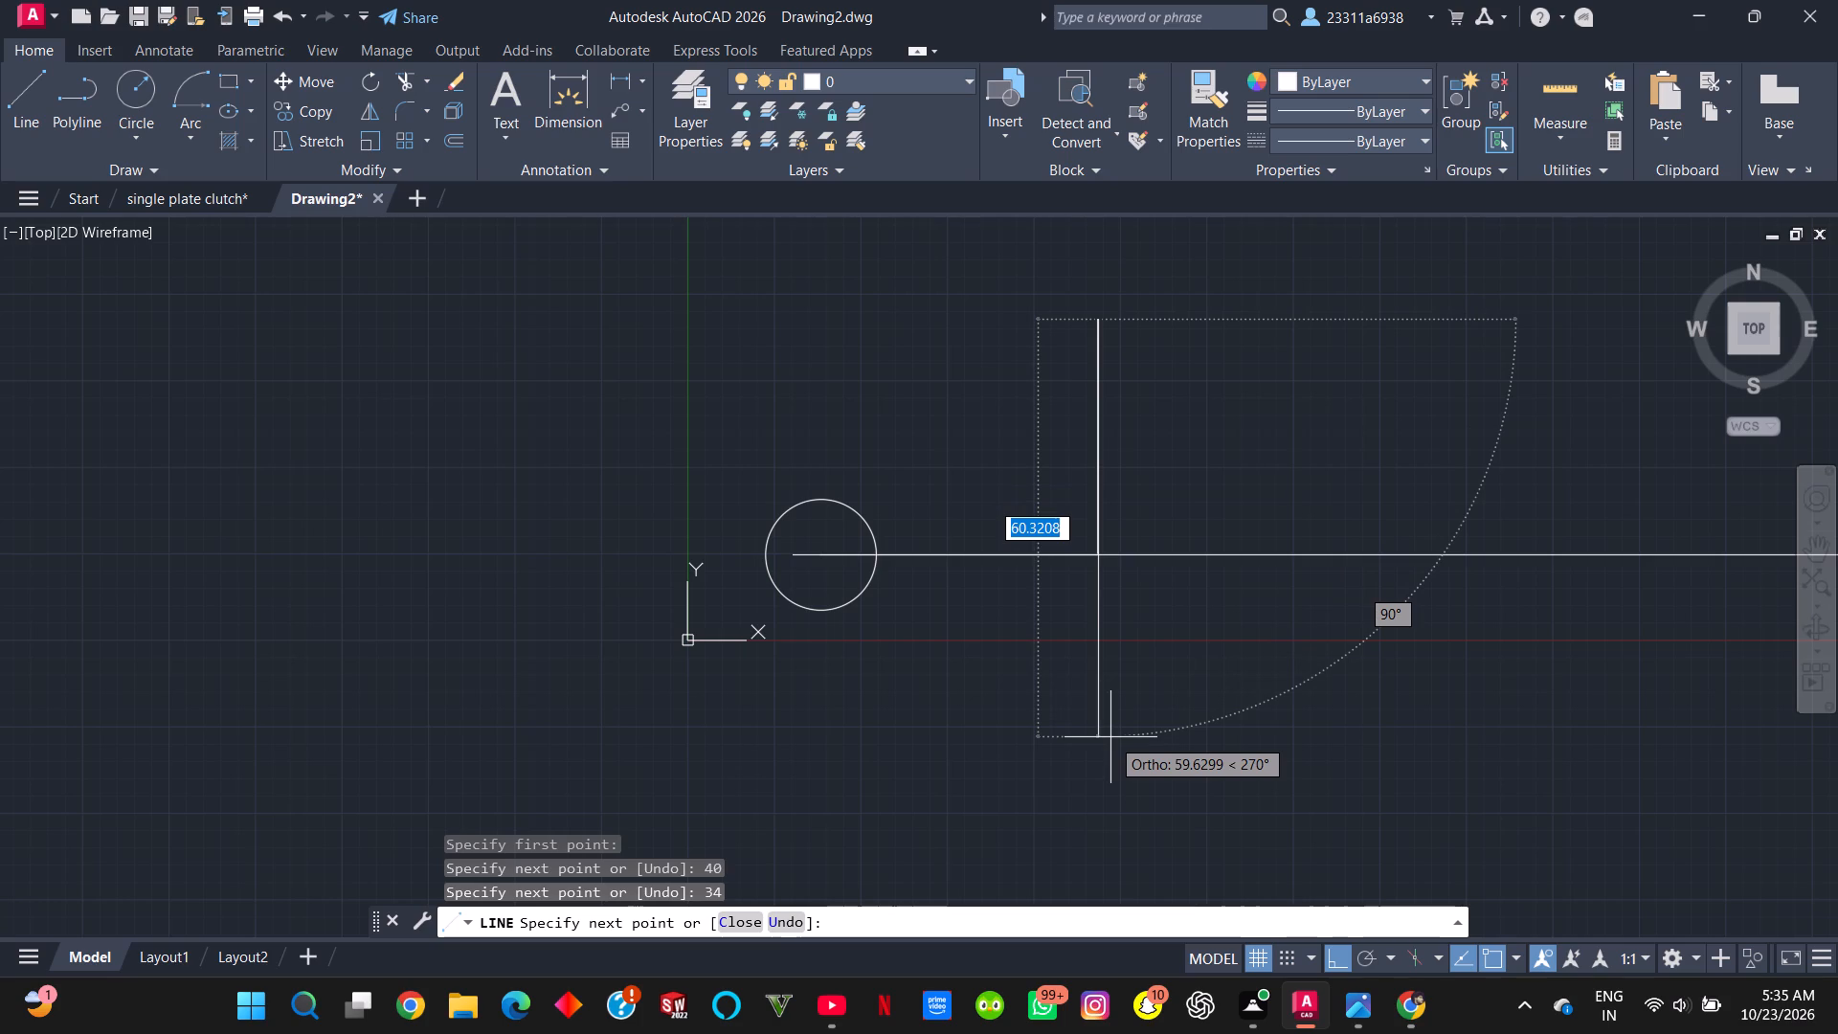
{"action": "key", "text": "Escape"}
Draw a 34-unit line vertically downward from the point where the upright line meets the ray.
{"action": "left_click", "coordinate": [21, 77]}
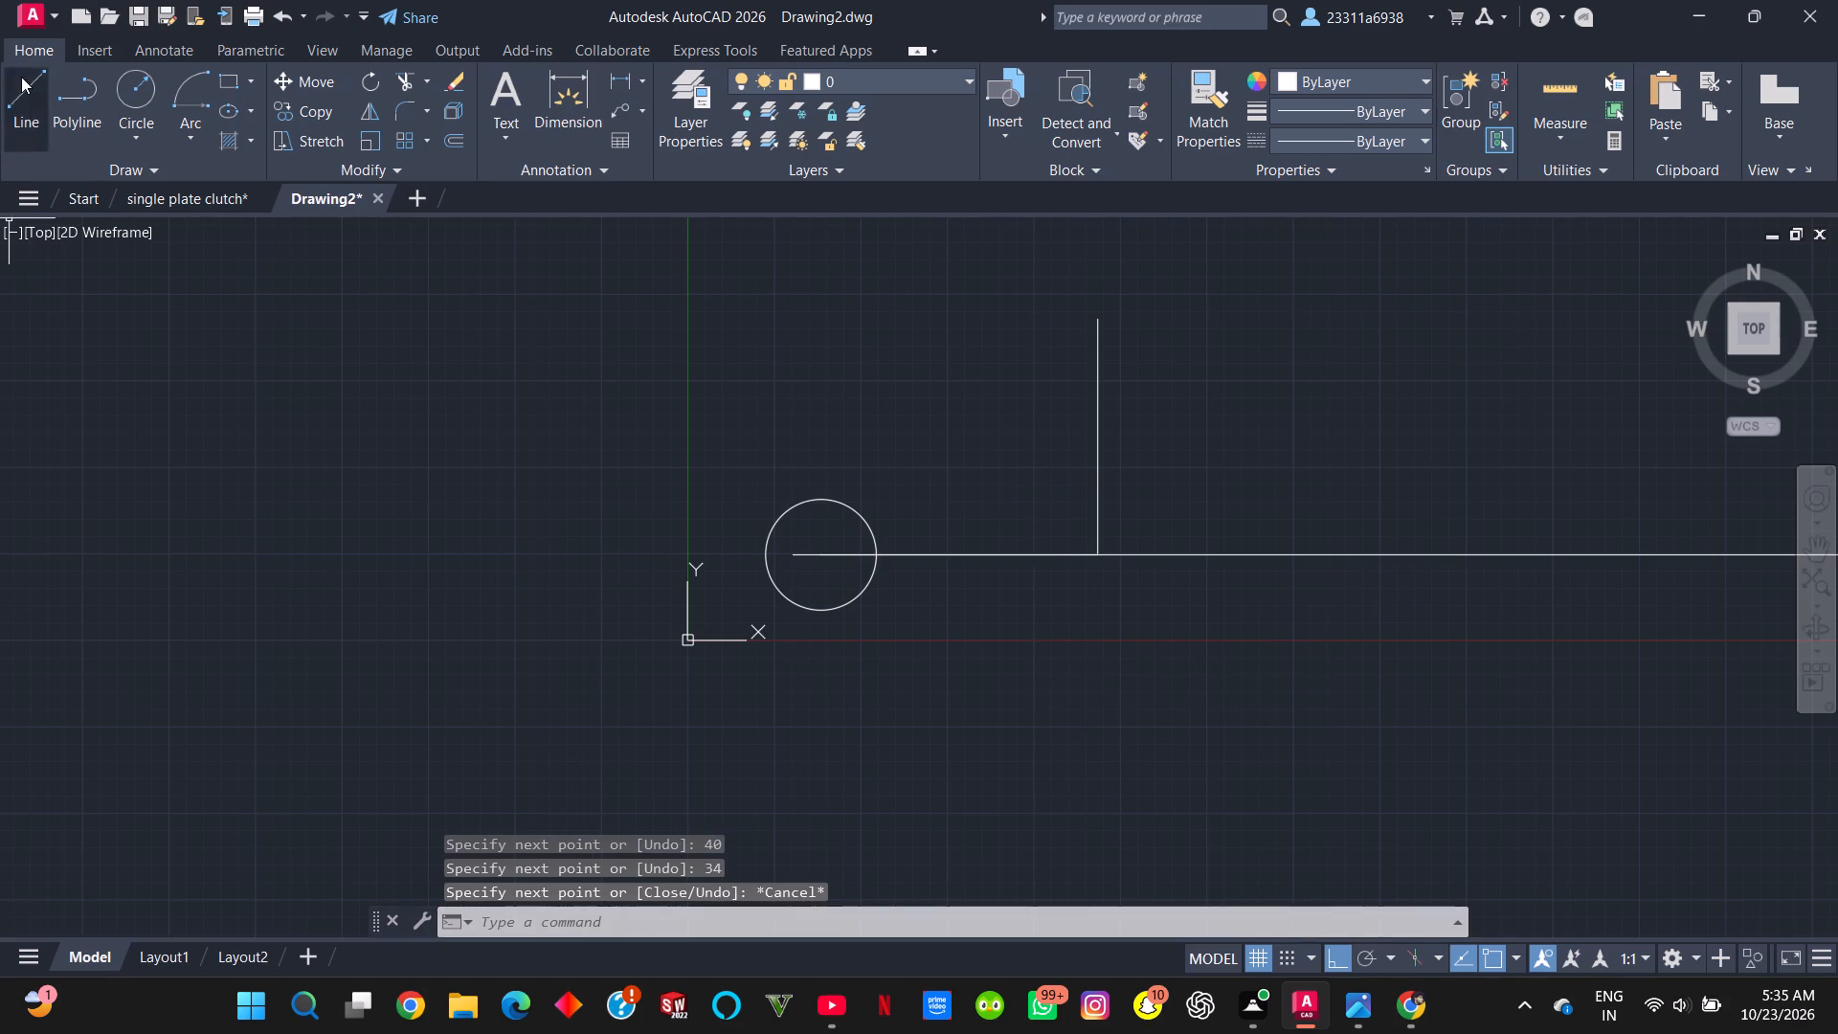
{"action": "left_click", "coordinate": [1097, 549]}
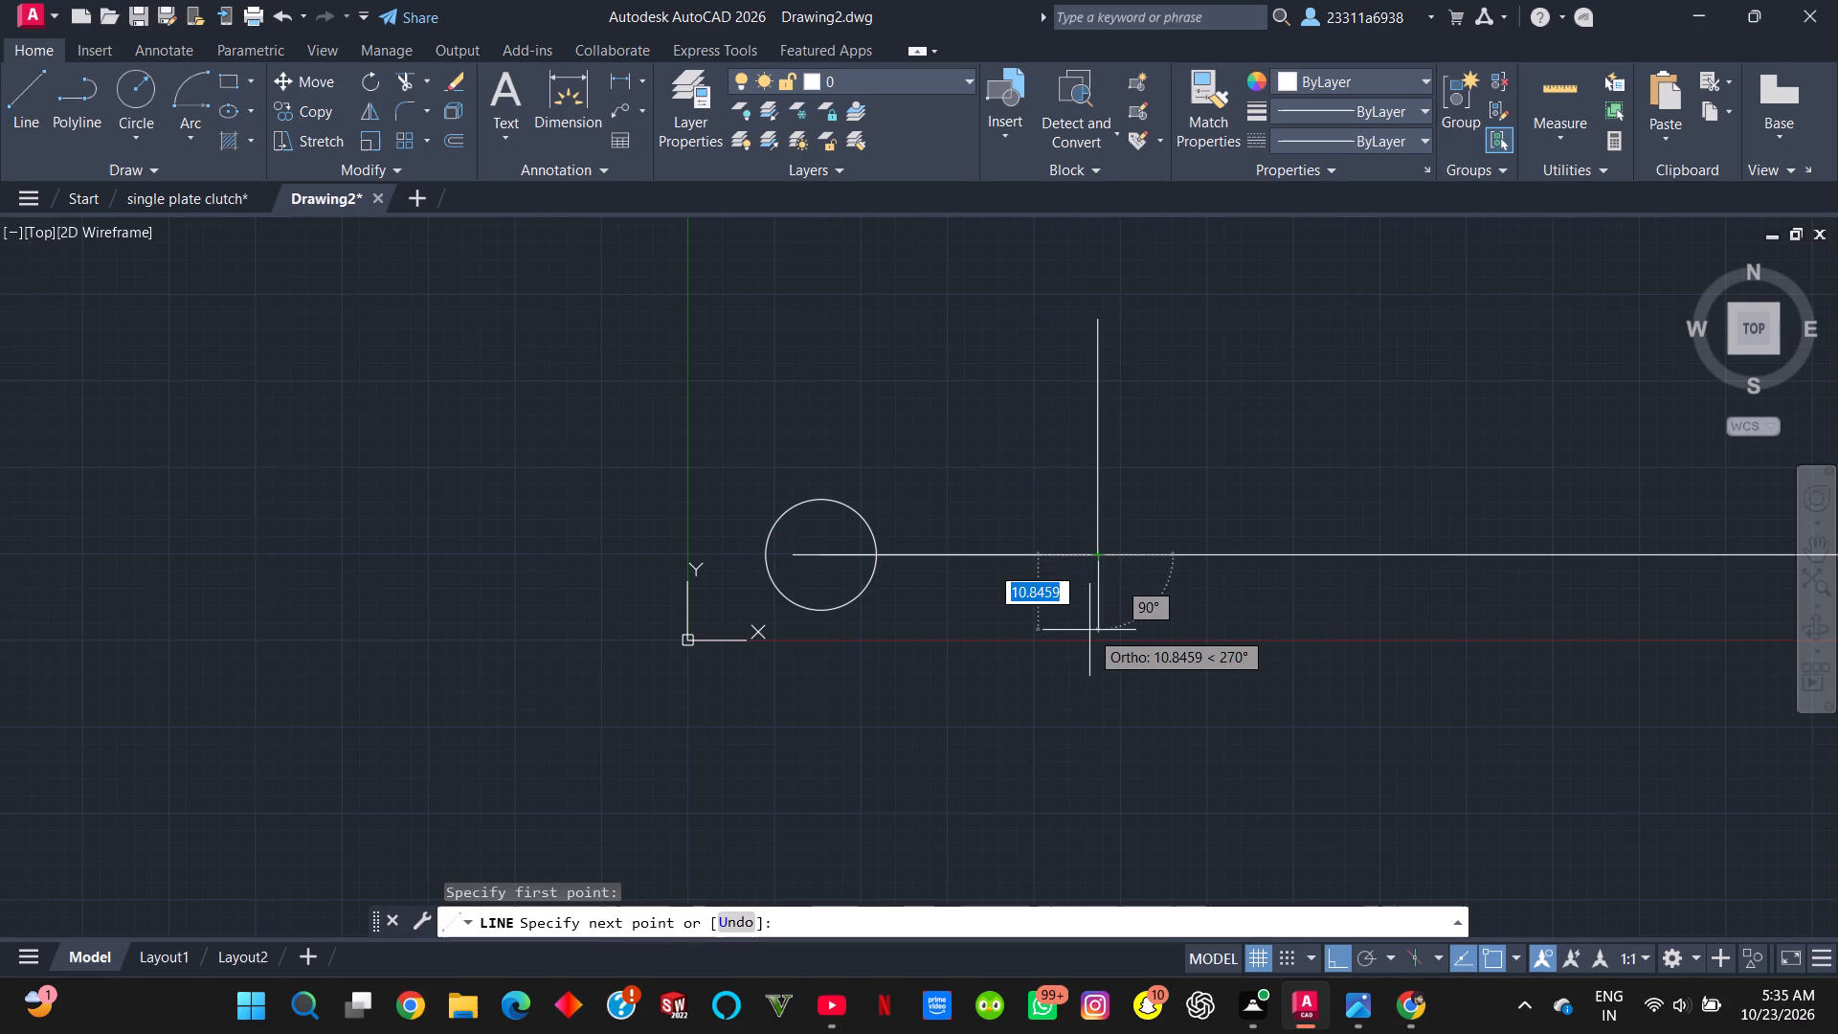
{"action": "type", "text": "34"}
{"action": "key", "text": "Return"}
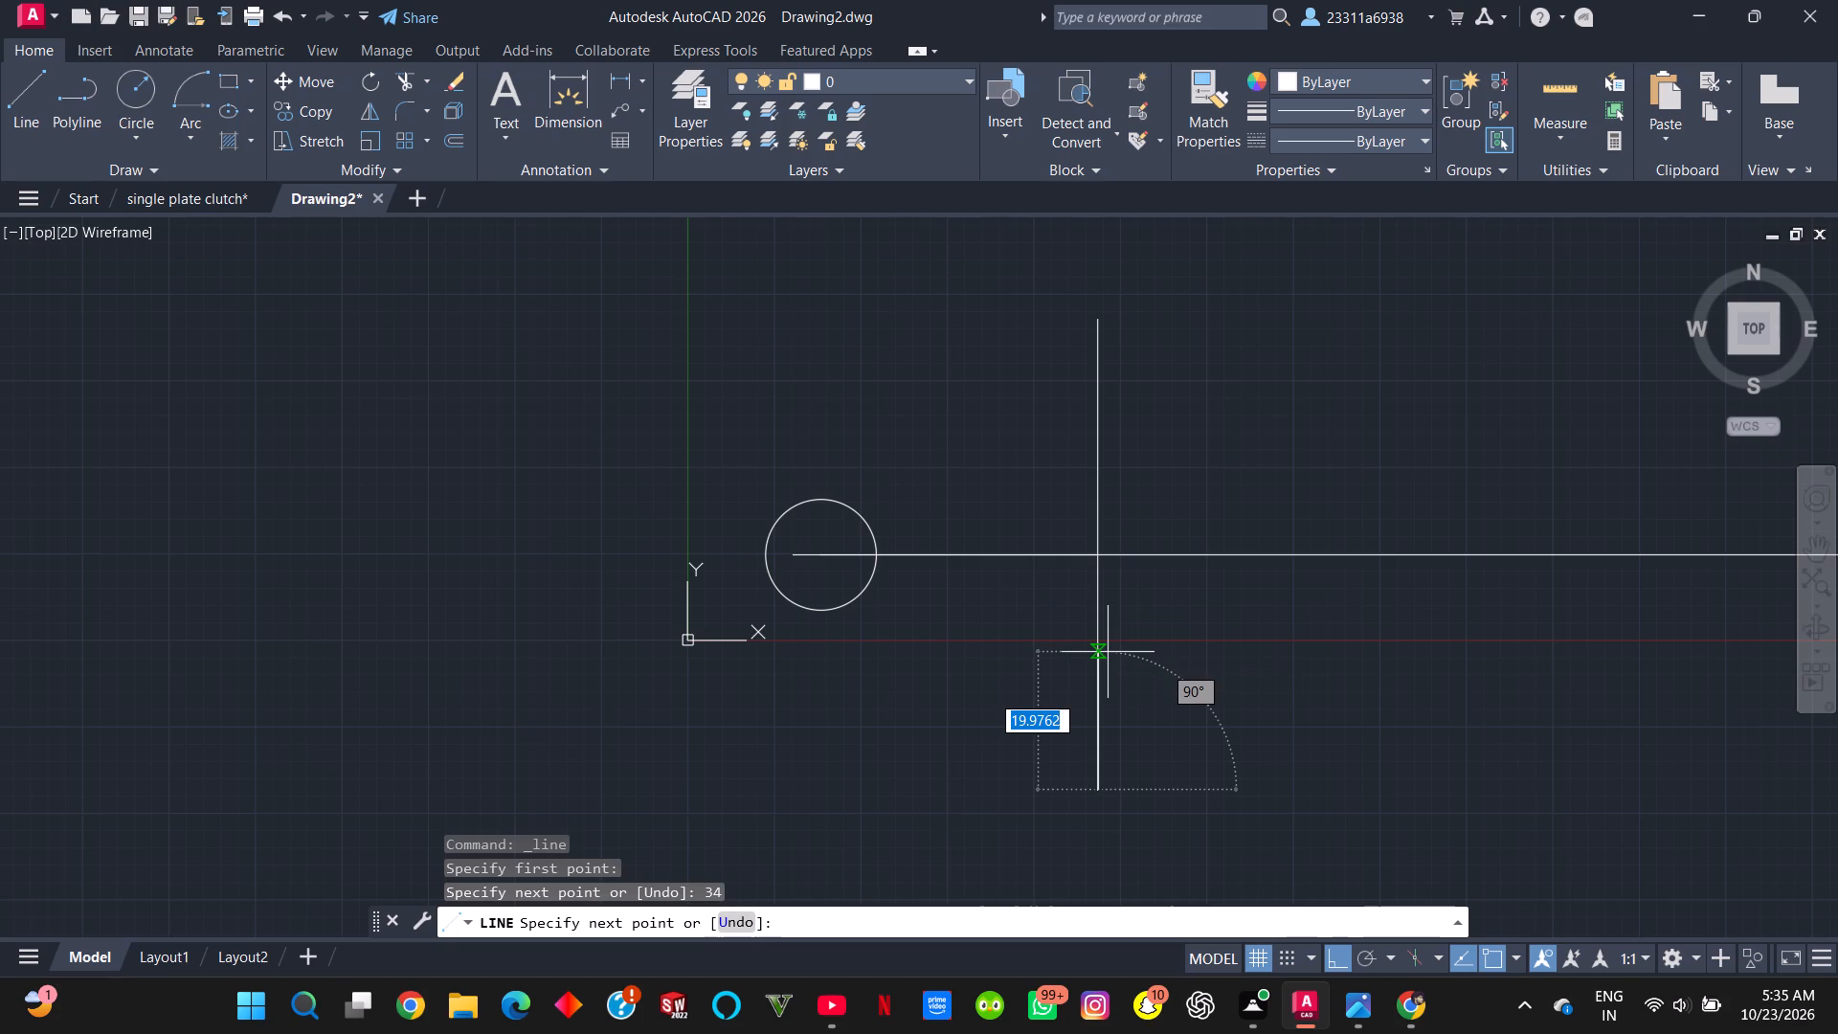
{"action": "key", "text": "Escape"}
Draw a 40-unit line along the ray in positive X from its intersection with the vertical lines.
{"action": "left_click", "coordinate": [28, 124]}
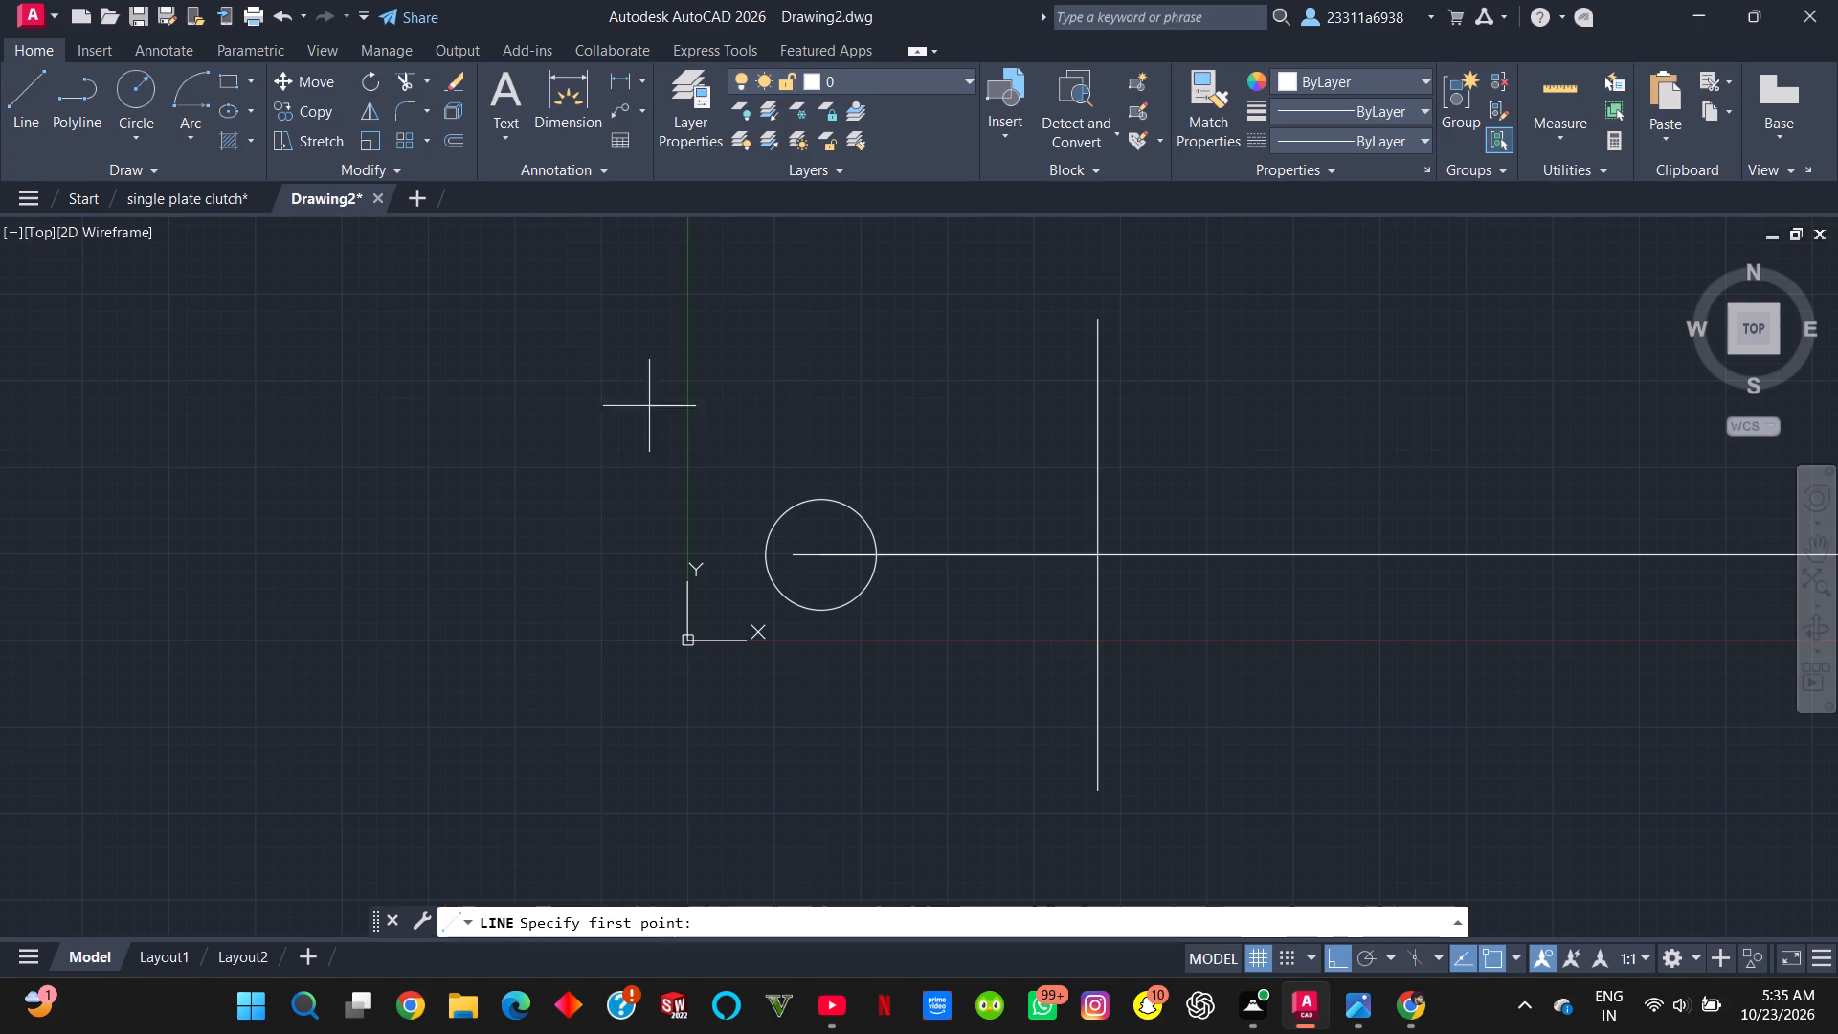
{"action": "left_click", "coordinate": [1094, 553]}
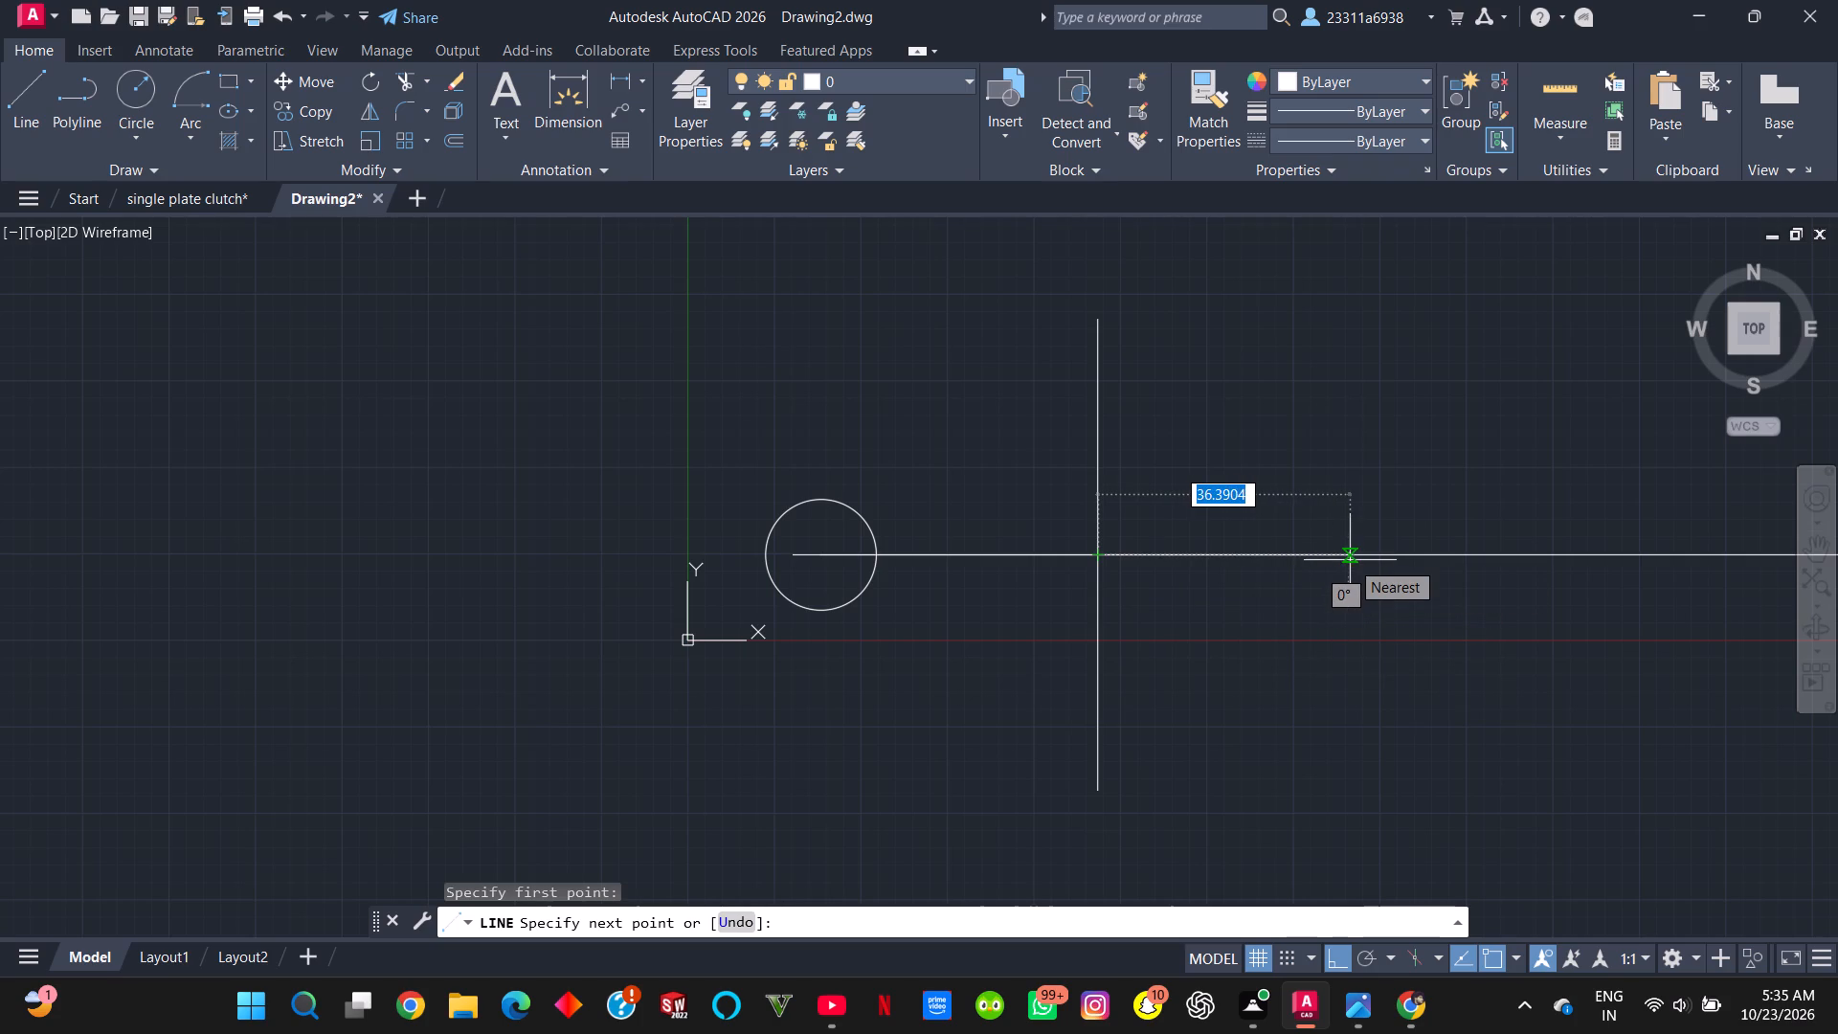
{"action": "type", "text": "40"}
{"action": "key", "text": "Return"}
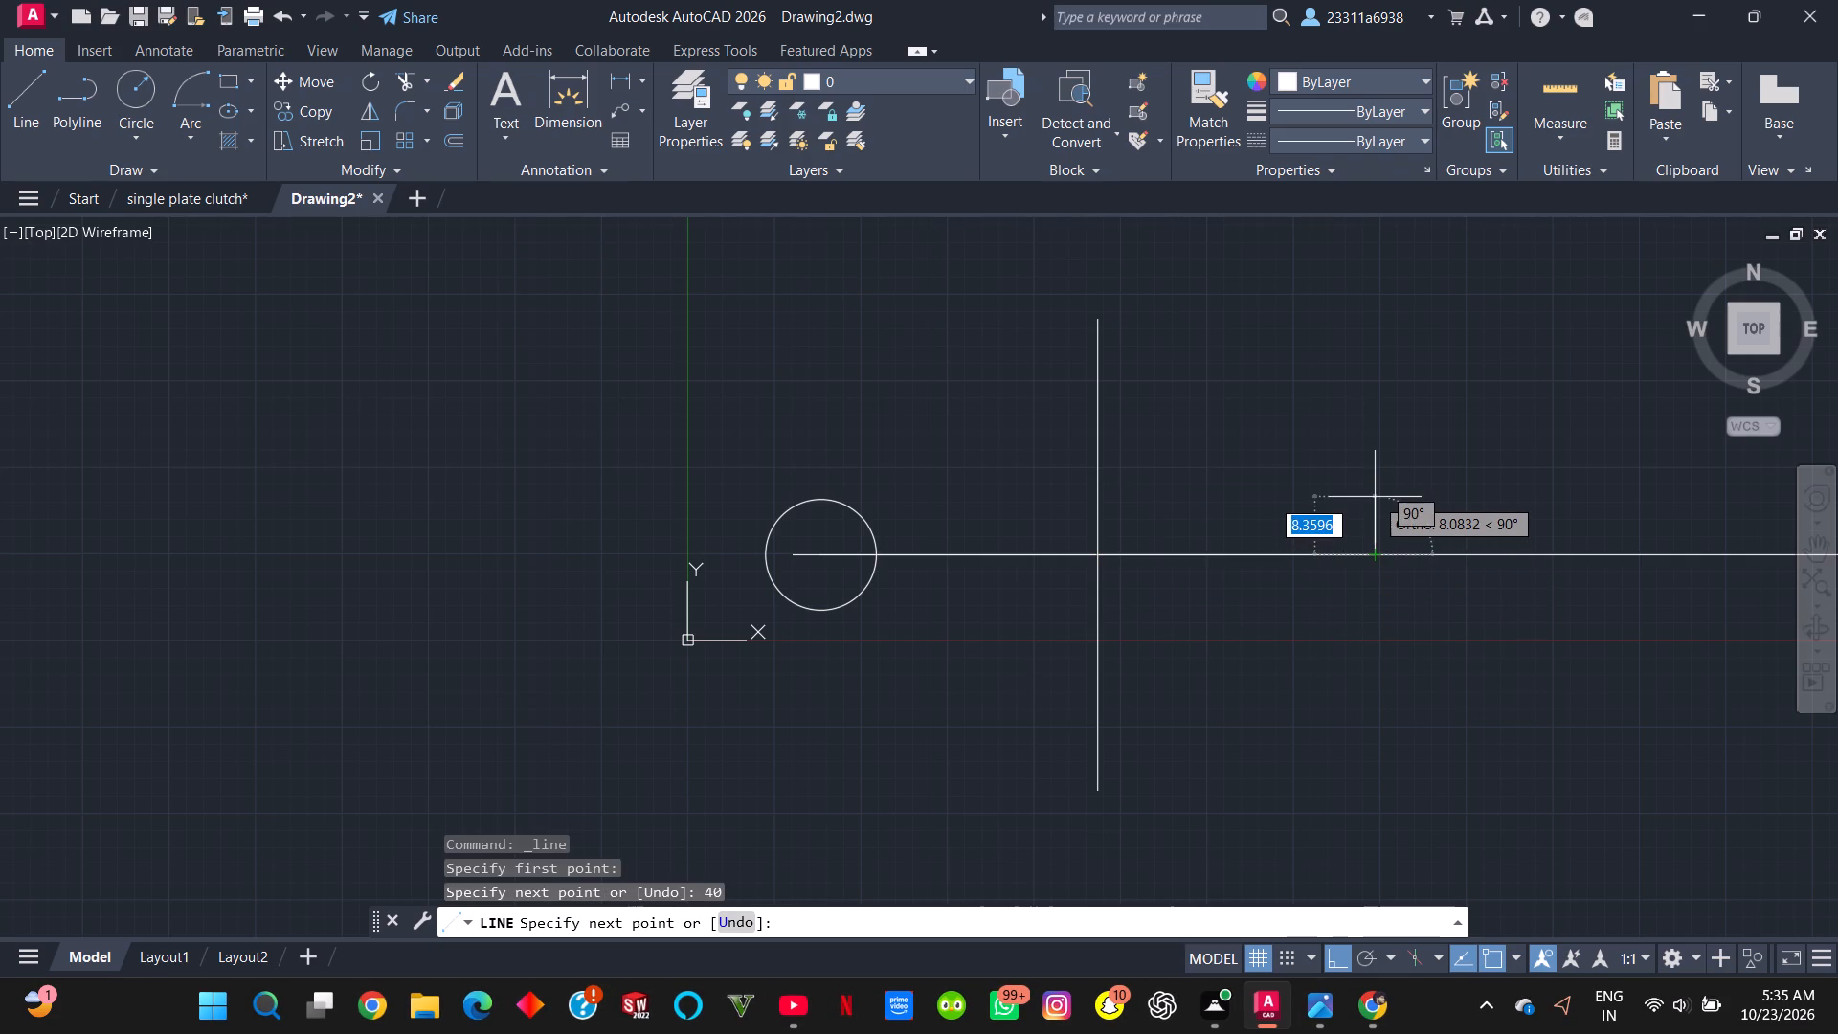
{"action": "key", "text": "Escape"}
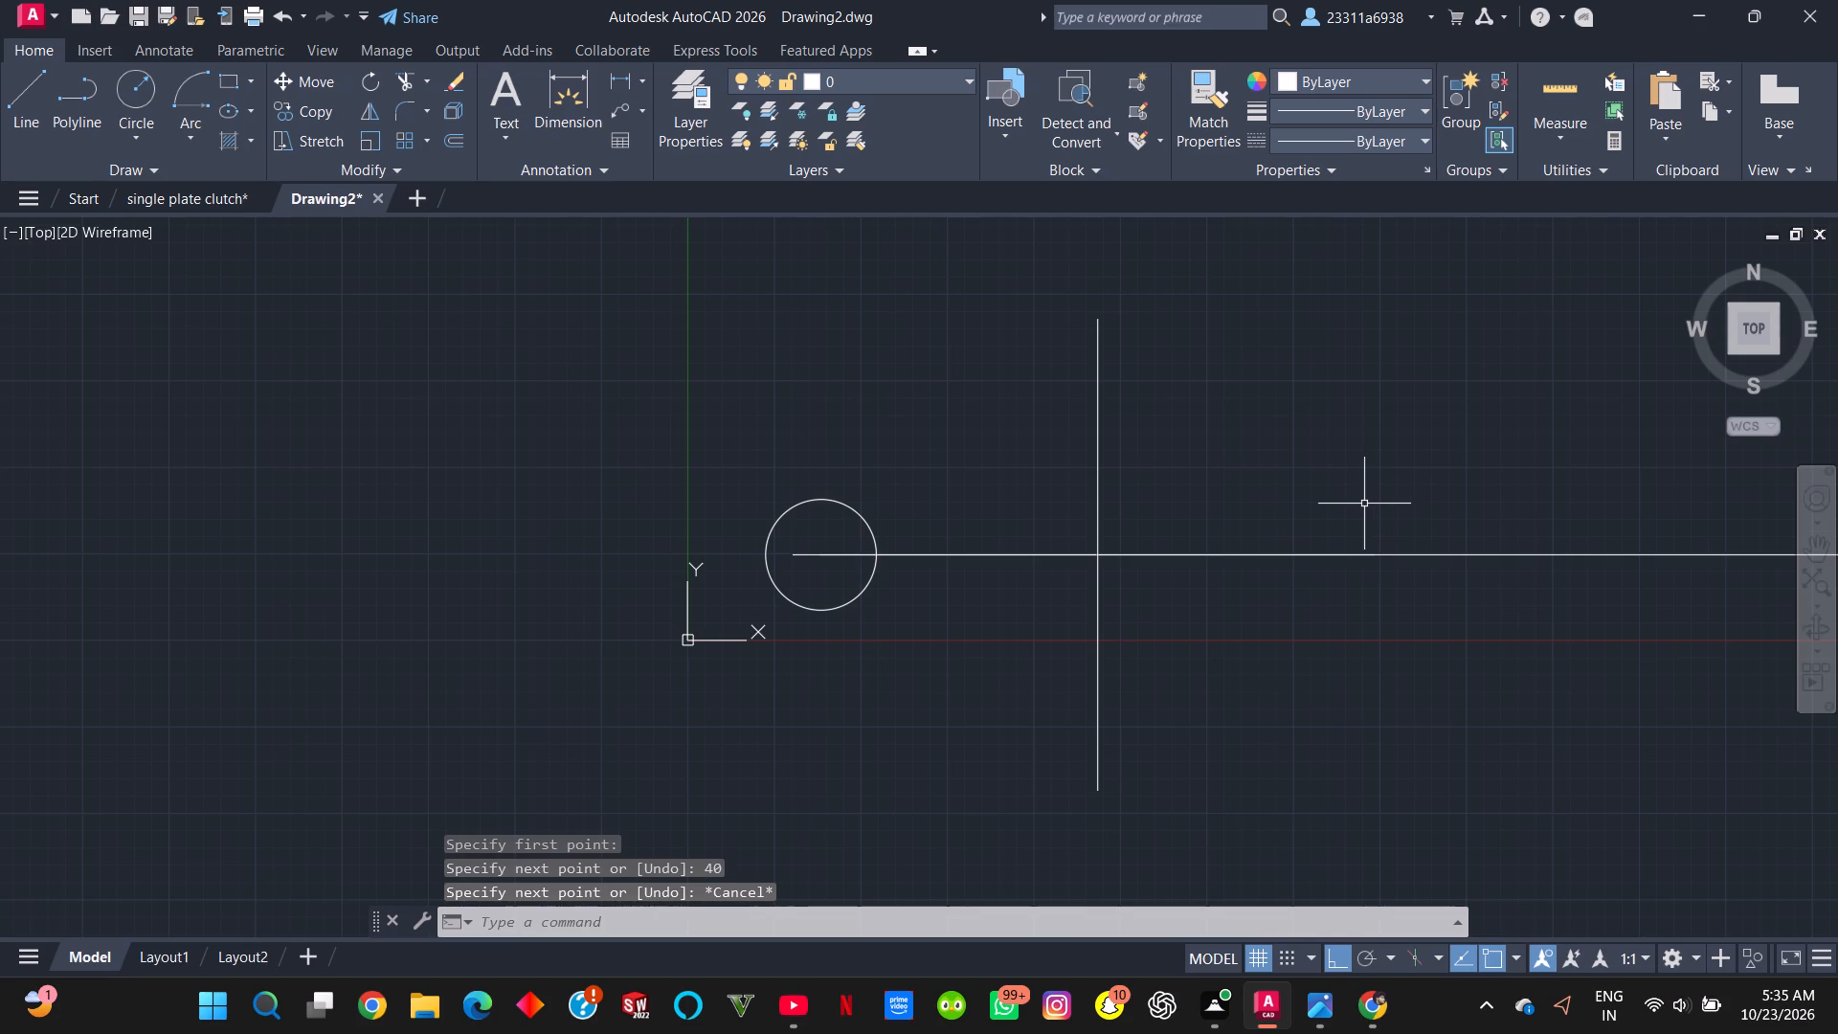
Draw a circle of radius 11 centred on the far +X end of the second 40-unit line.
{"action": "left_click", "coordinate": [134, 106]}
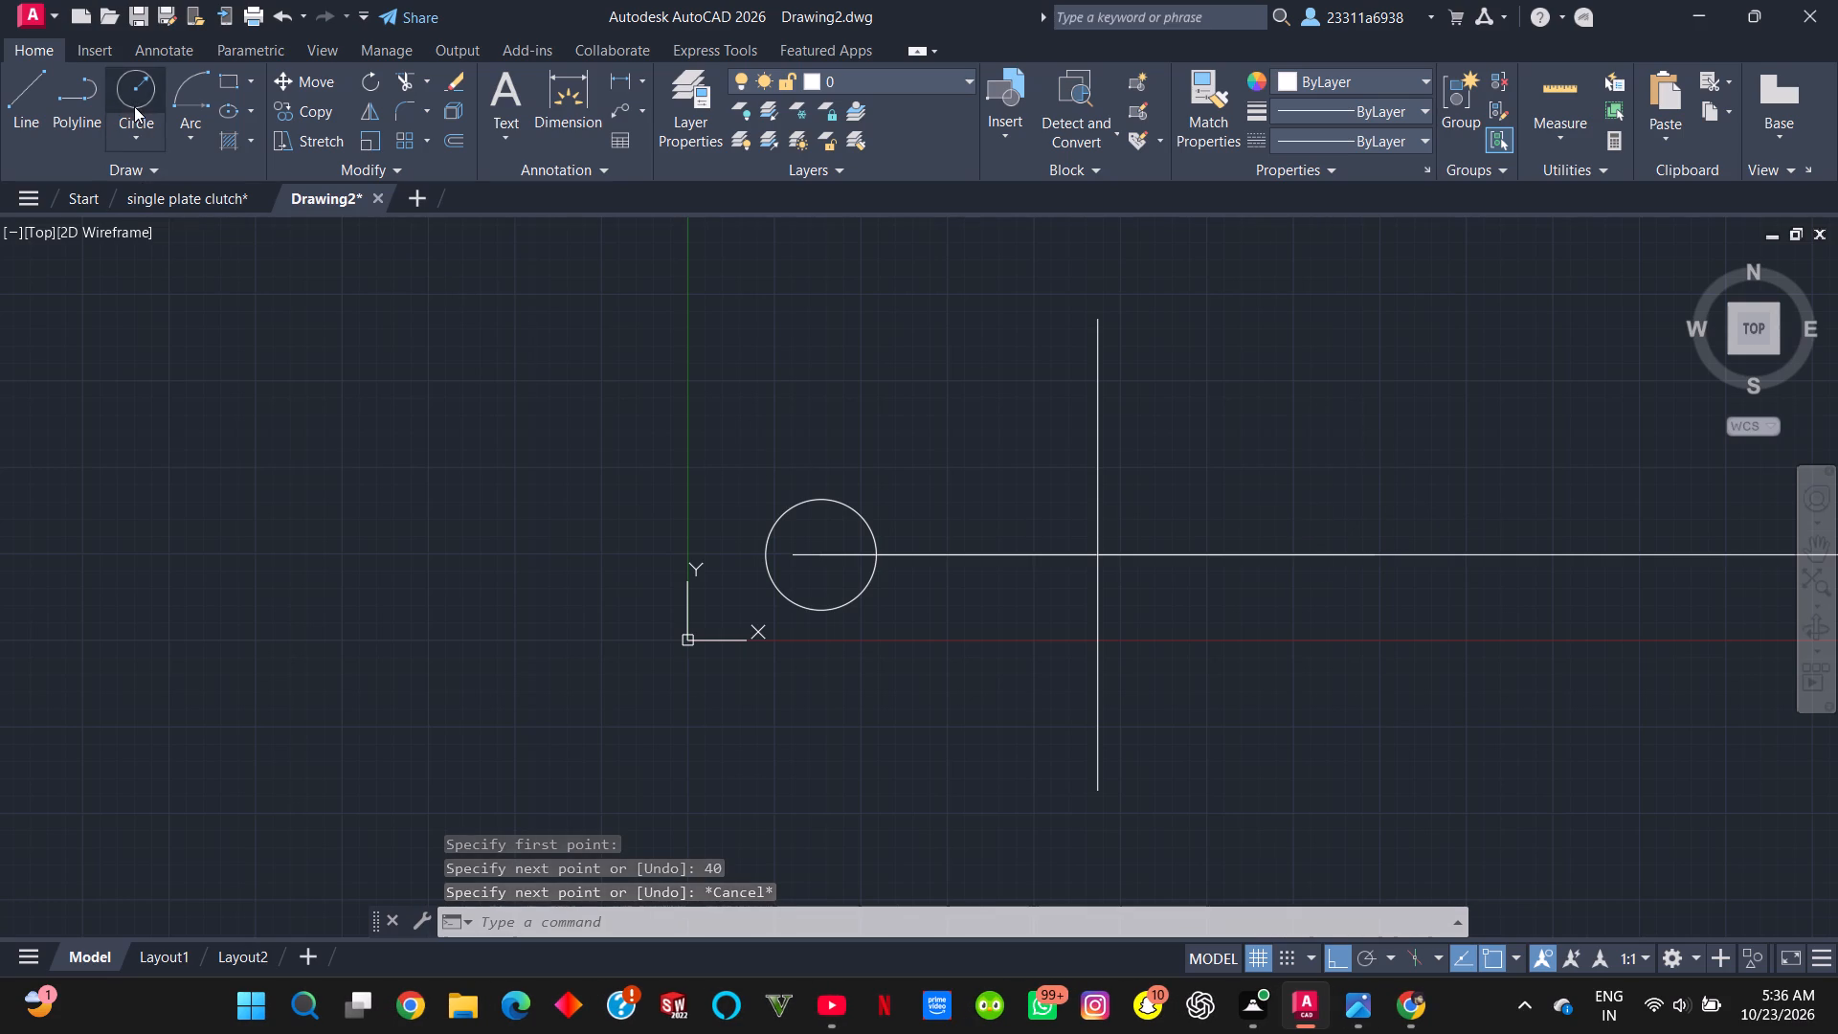
{"action": "left_click", "coordinate": [1372, 556]}
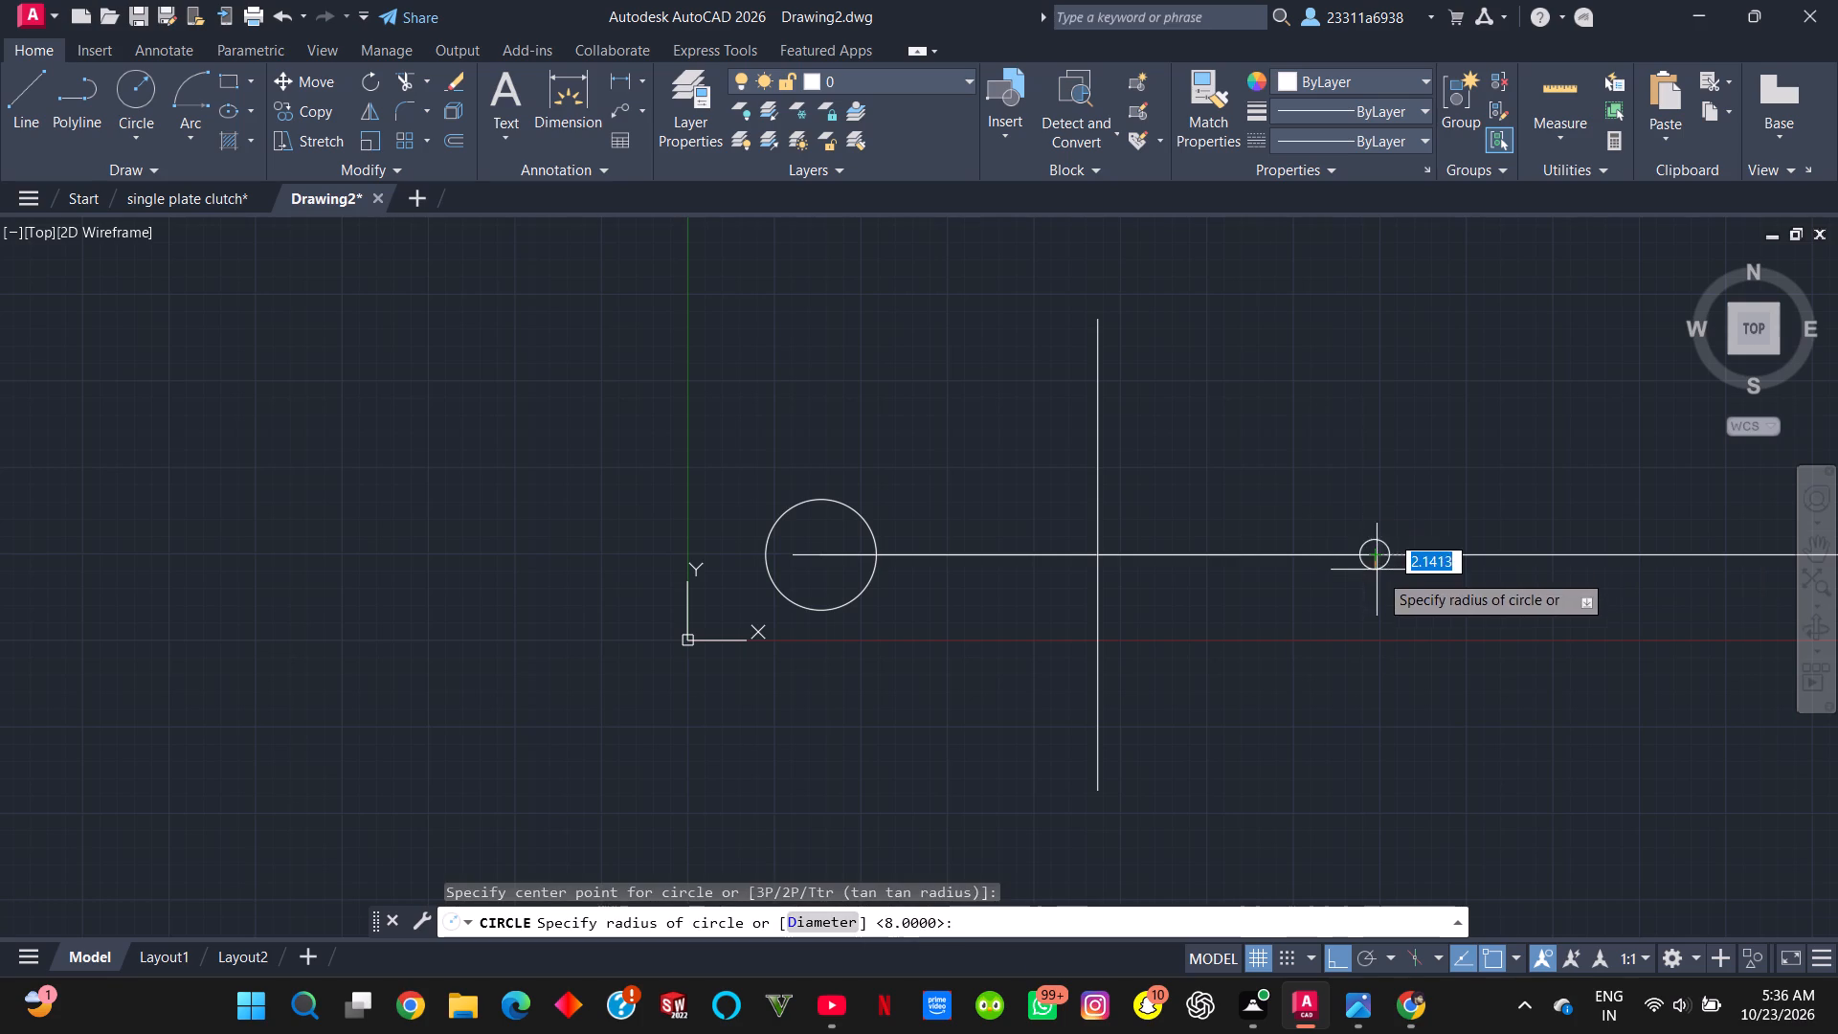
{"action": "type", "text": "11"}
{"action": "key", "text": "Return"}
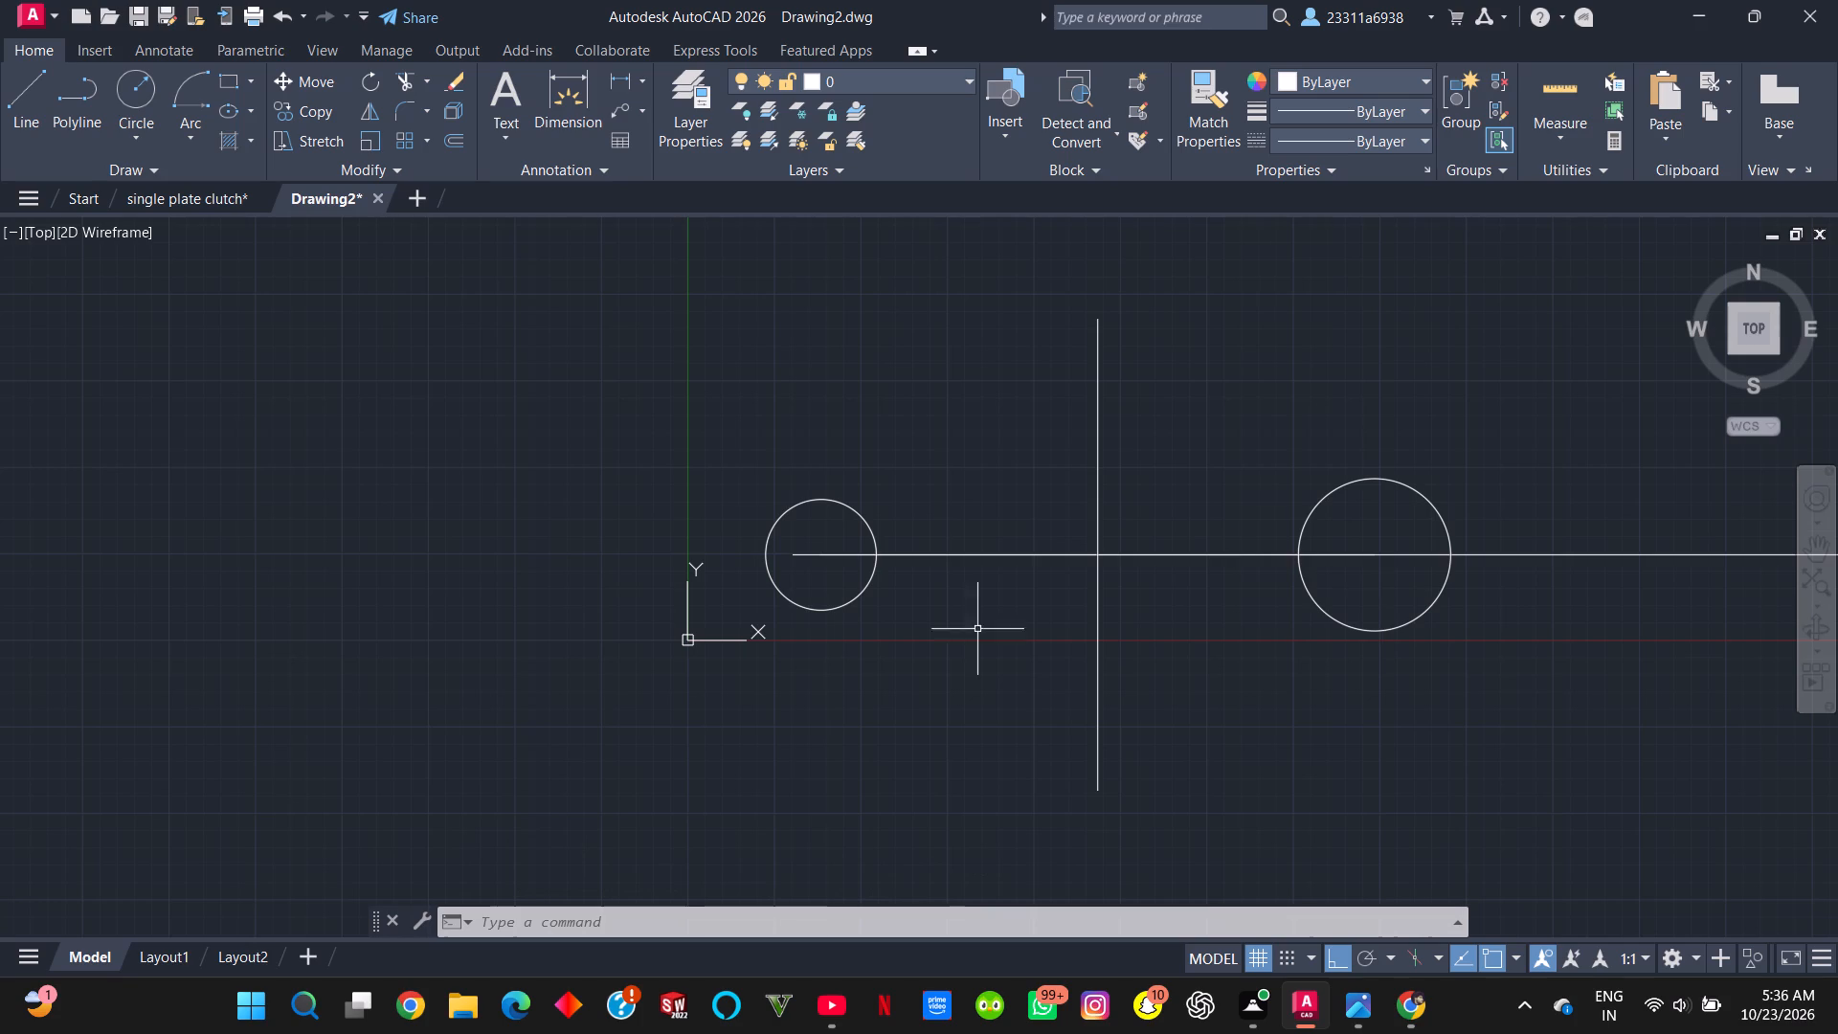
Draw a circle of radius 29 centred on the lower end of the vertical line.
{"action": "left_click", "coordinate": [128, 101]}
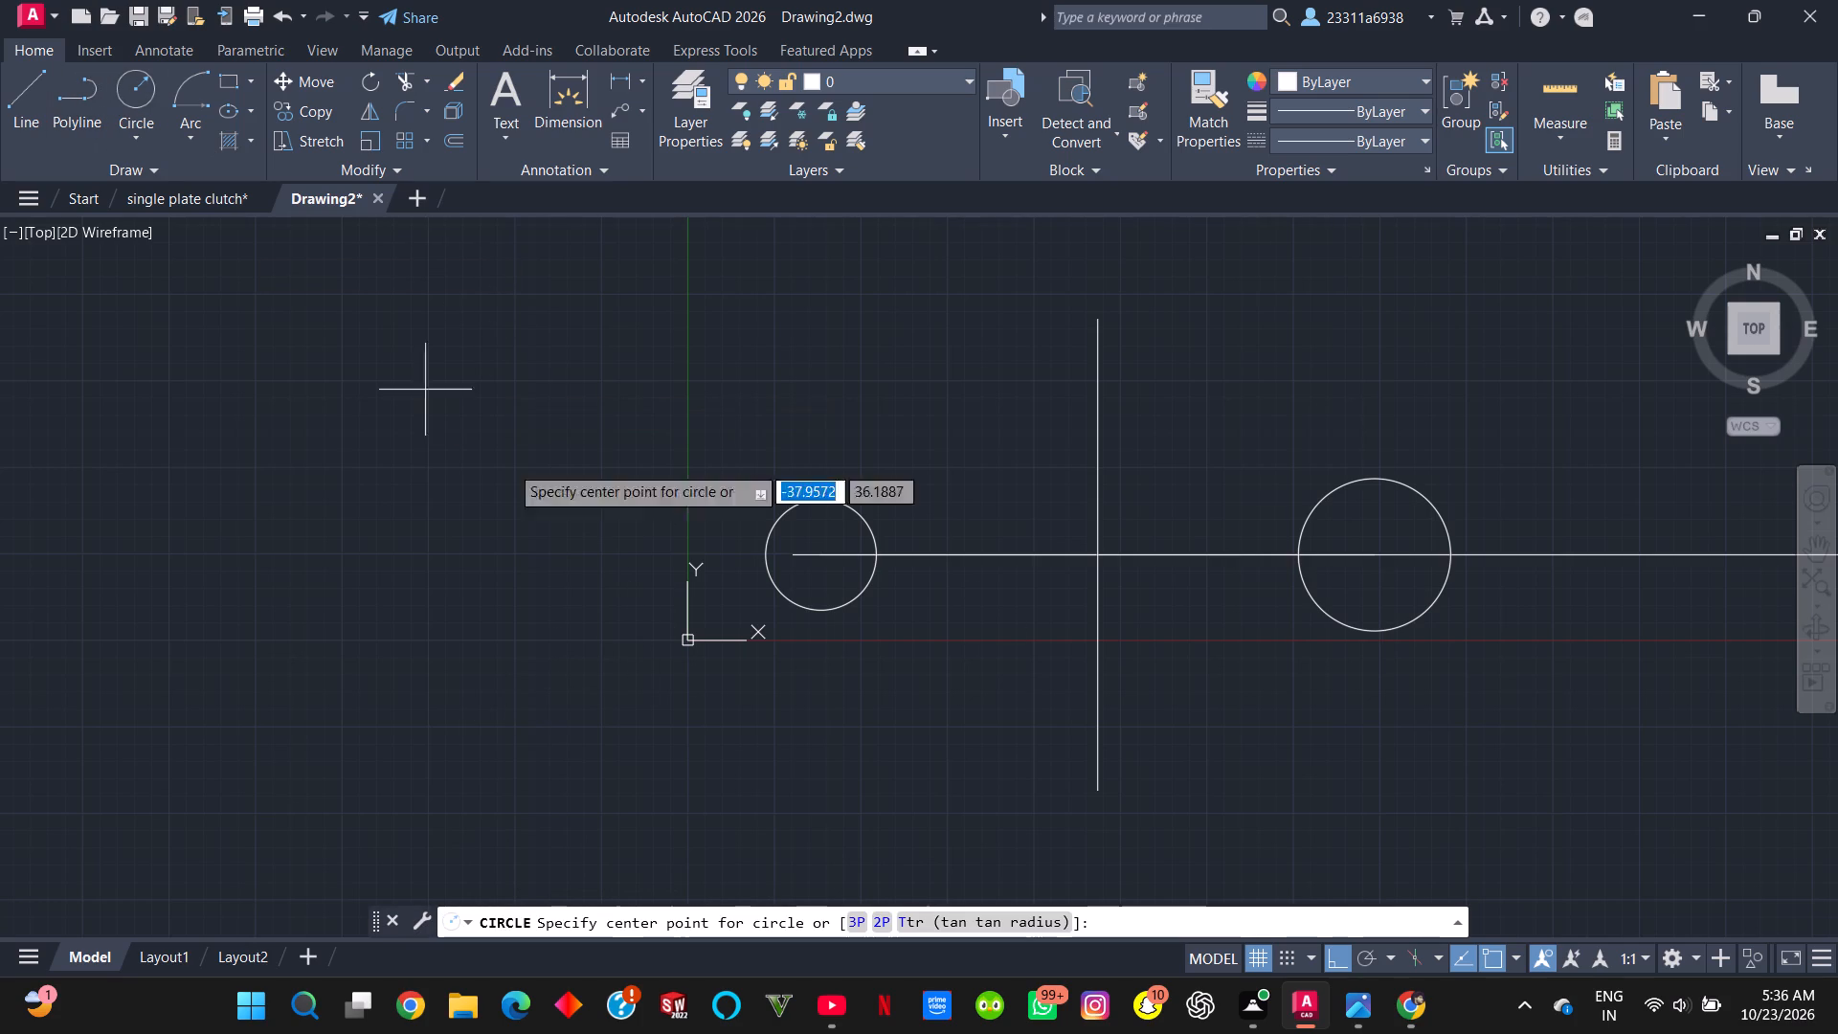
{"action": "left_click", "coordinate": [1100, 790]}
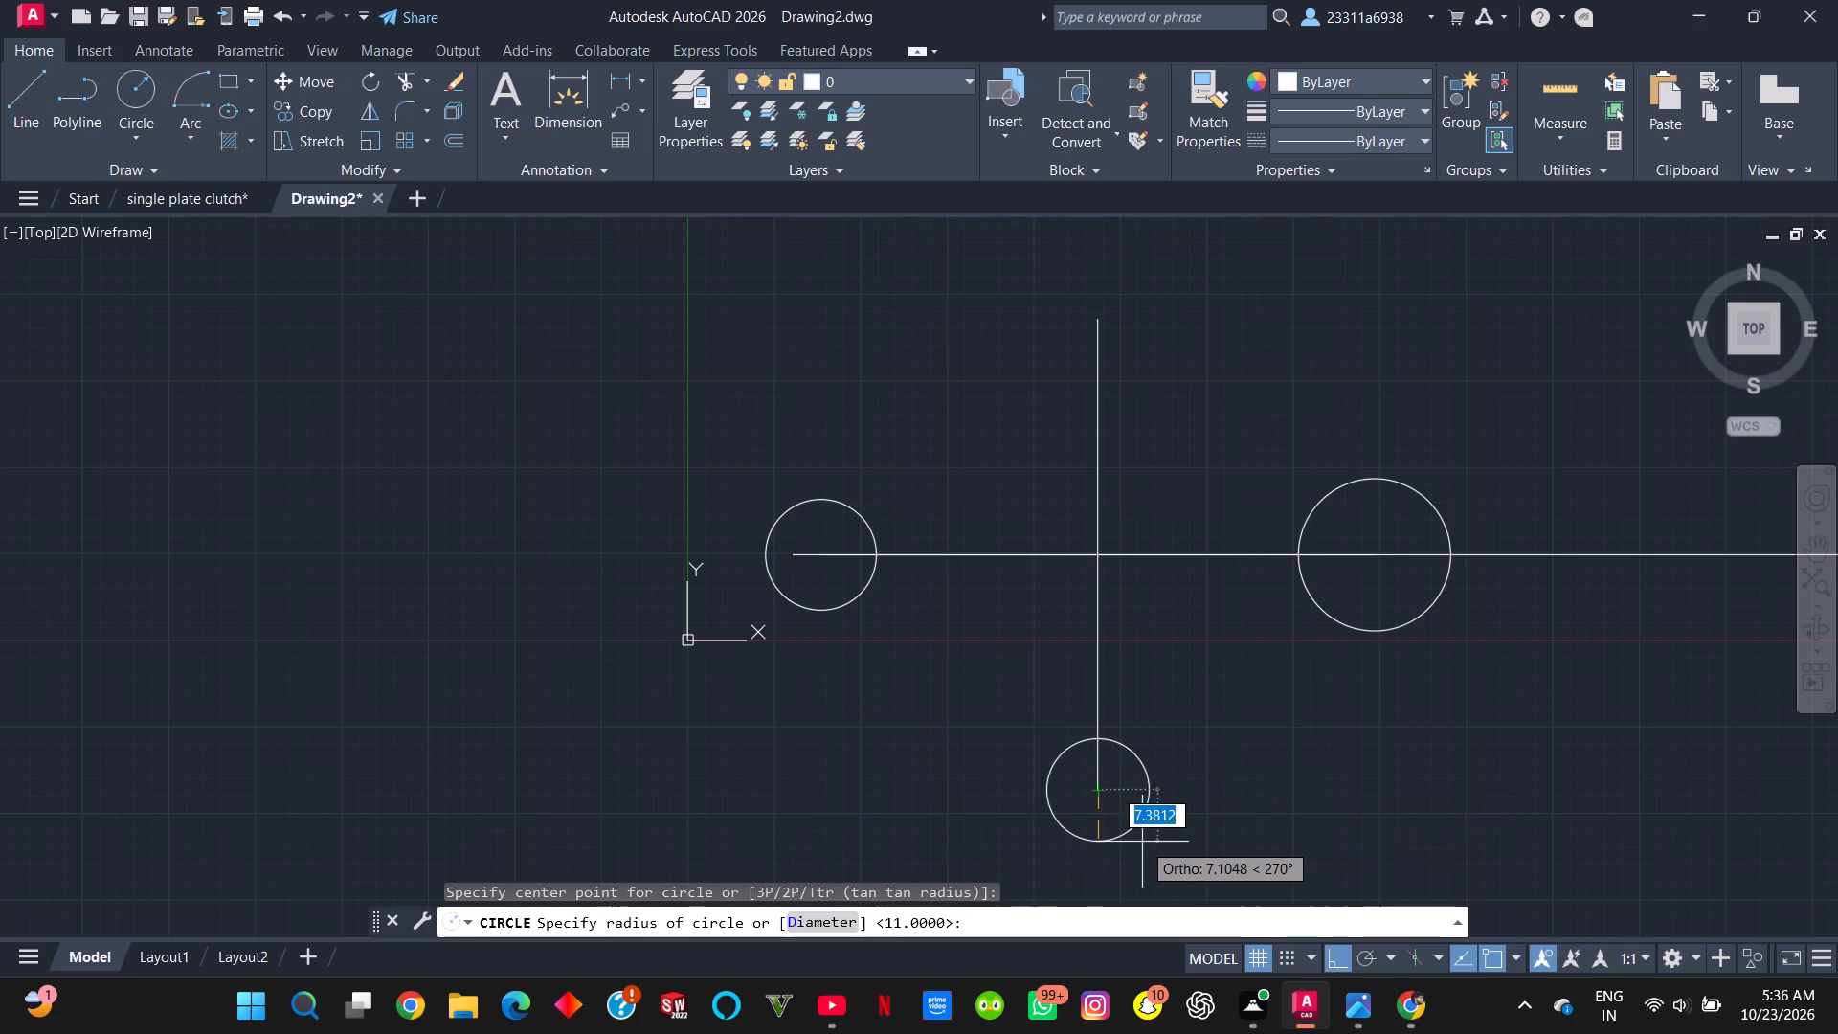
{"action": "type", "text": "29"}
{"action": "key", "text": "Return"}
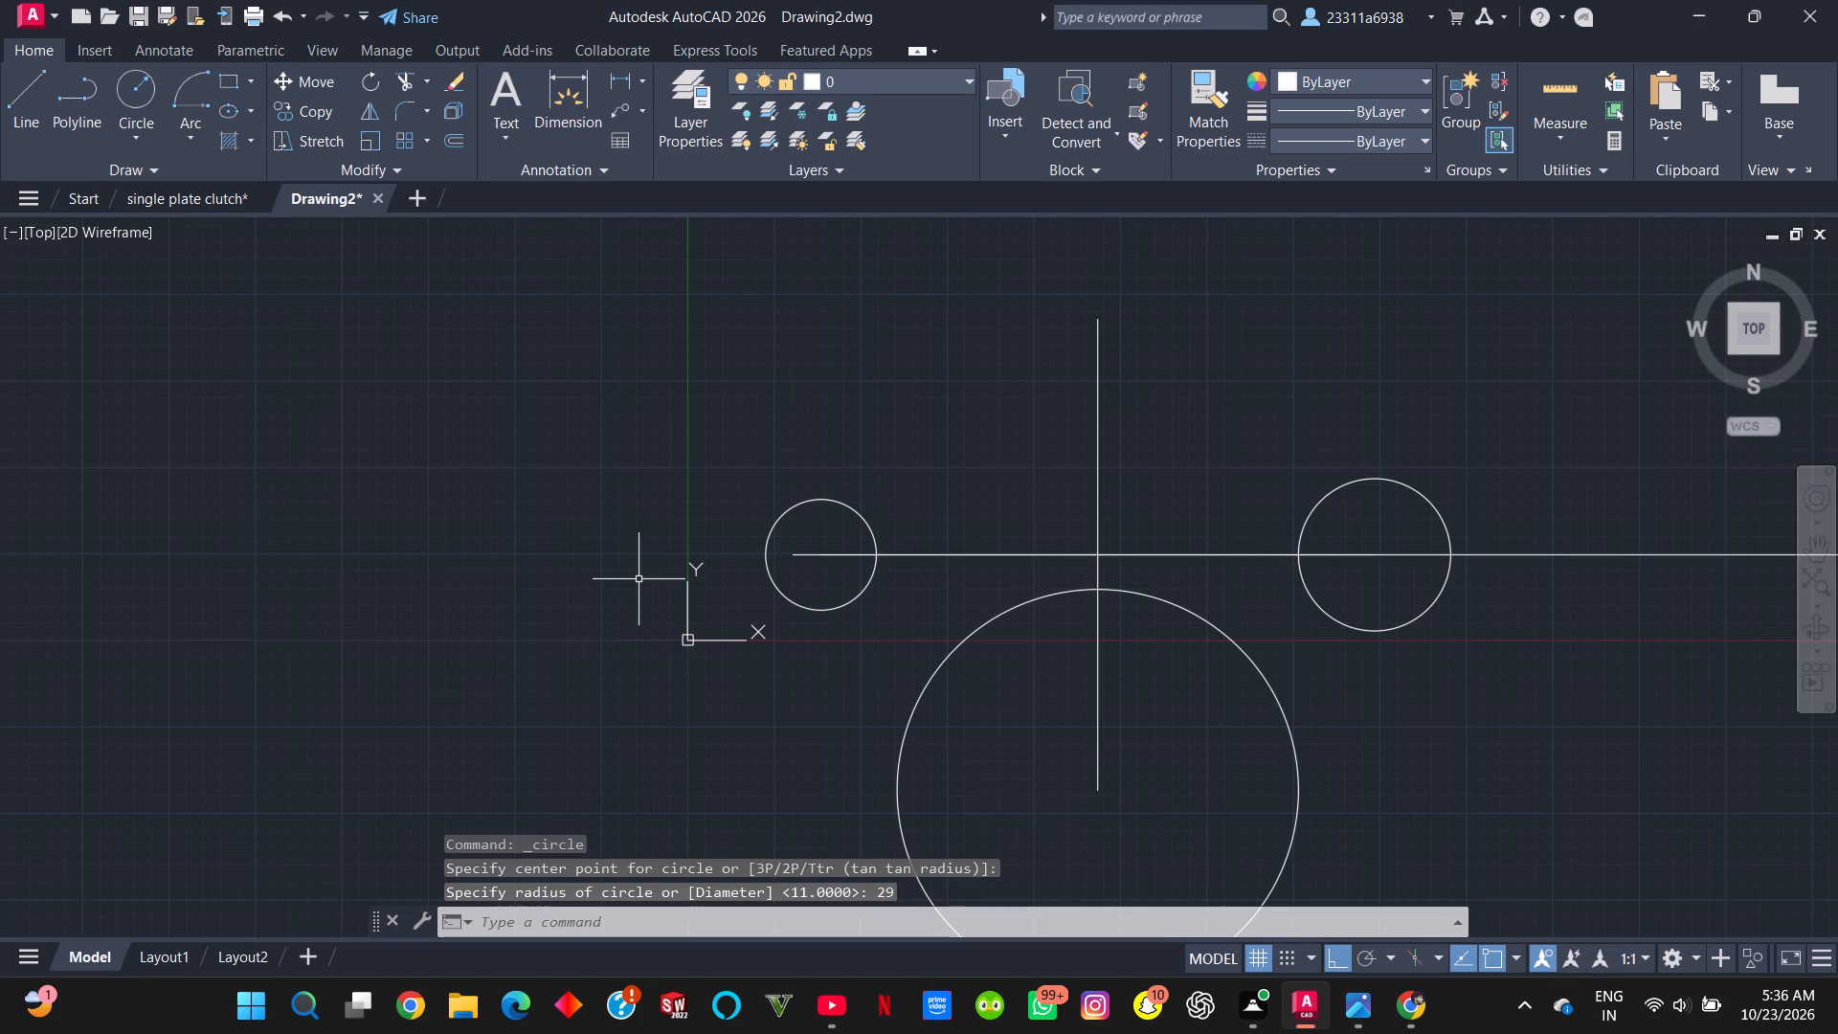
Draw a concentric circle of radius 18 inside the radius-29 circle at the vertical line's lower end.
{"action": "left_click", "coordinate": [129, 107]}
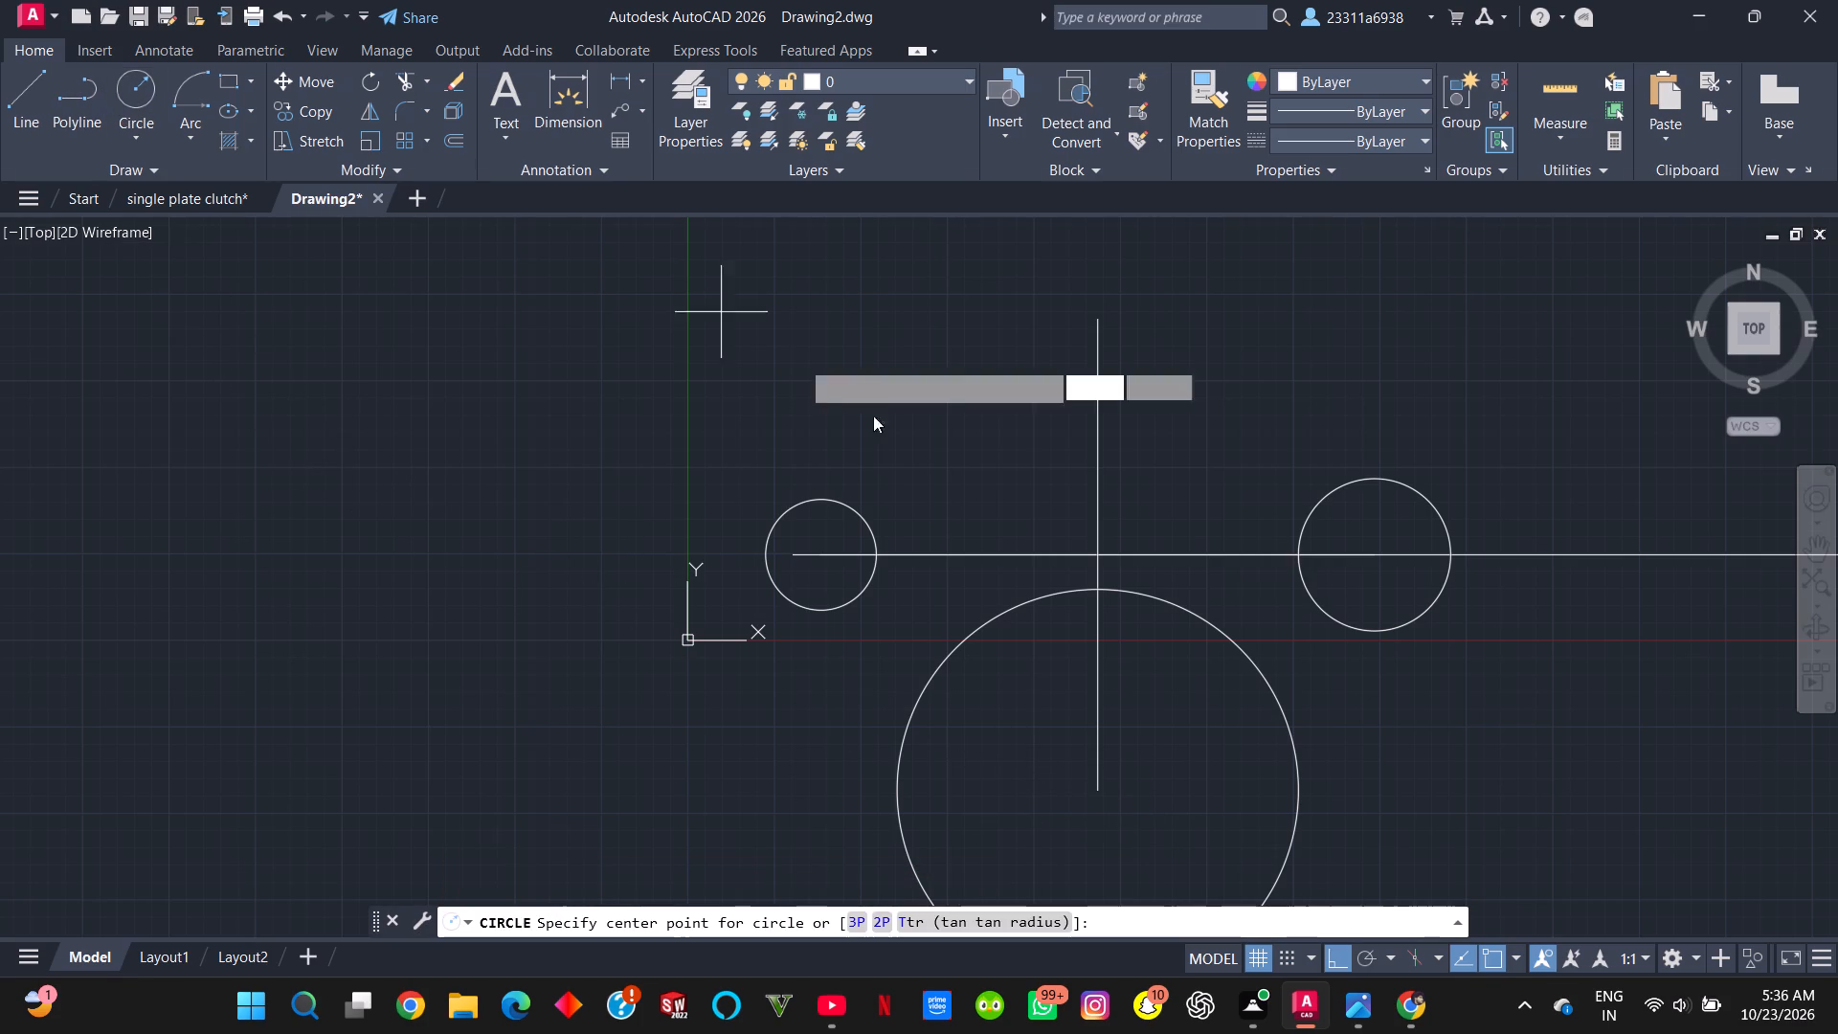
{"action": "left_click", "coordinate": [1099, 792]}
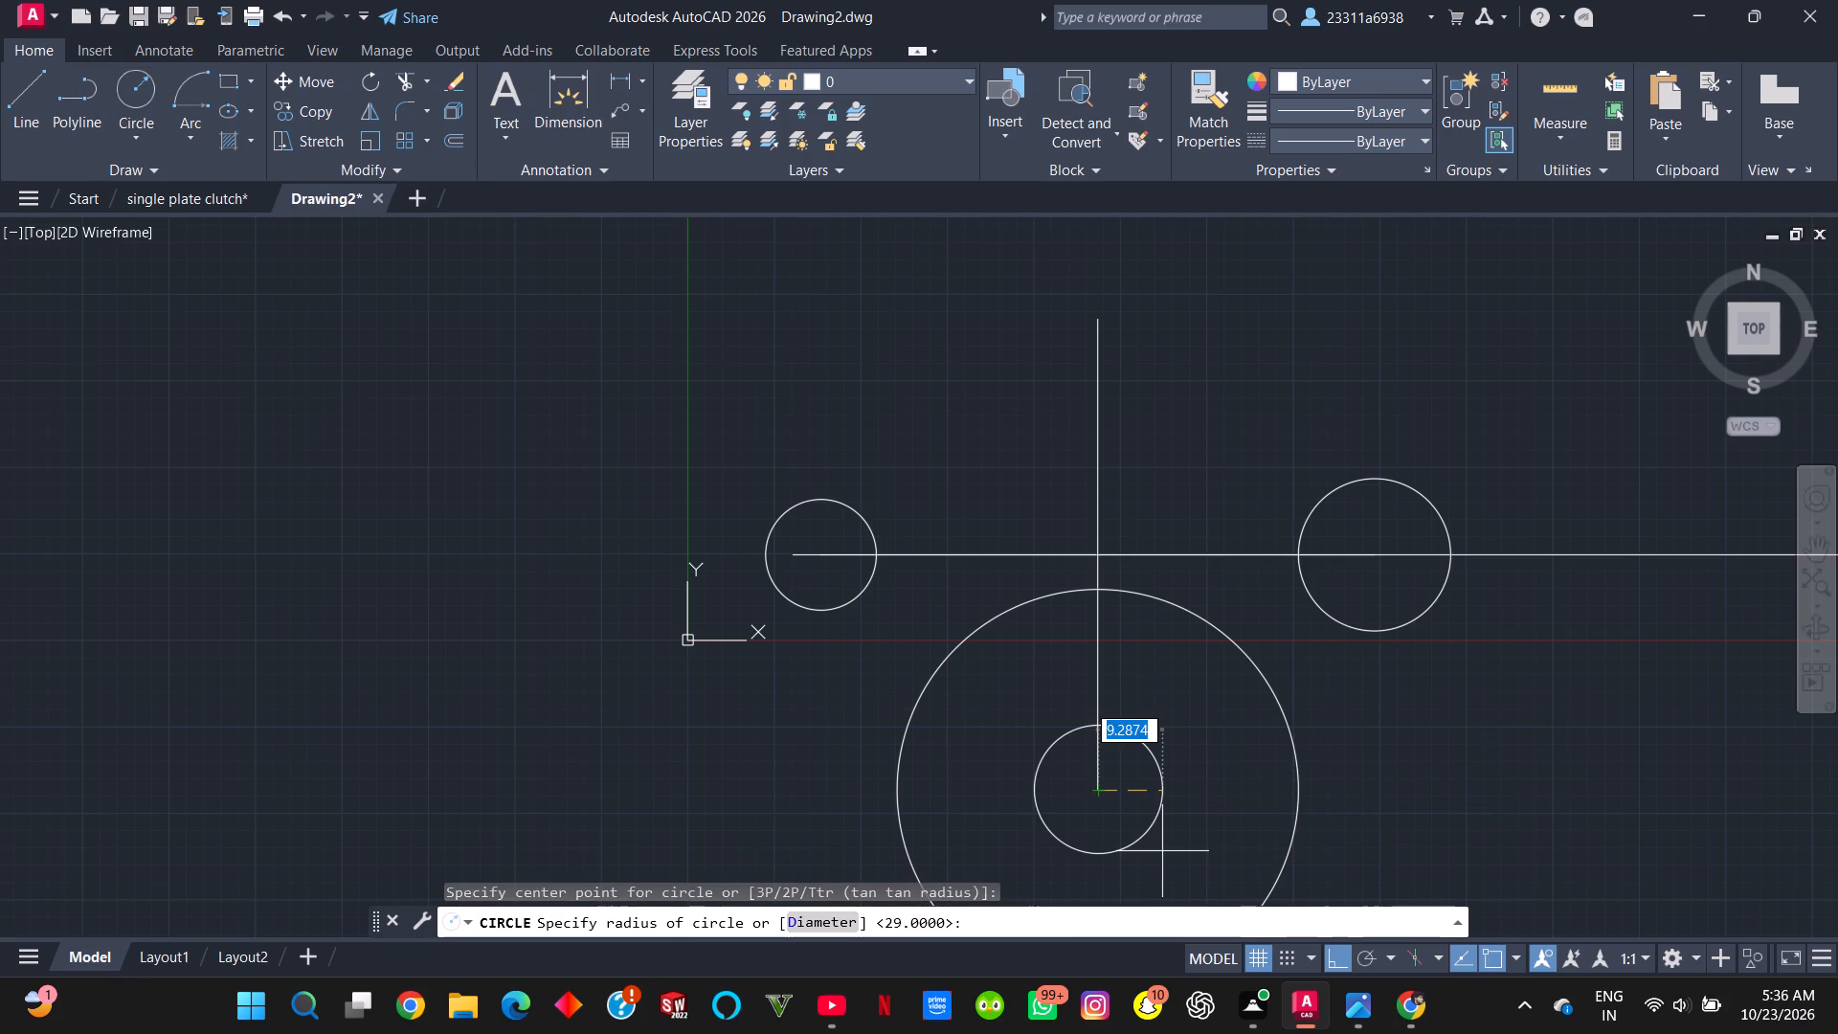
{"action": "type", "text": "18"}
{"action": "key", "text": "Return"}
Move the UCS origin in the negative X direction, farther from the circles.
{"action": "scroll", "coordinate": [1214, 823], "scroll_direction": "down", "scroll_amount": 2}
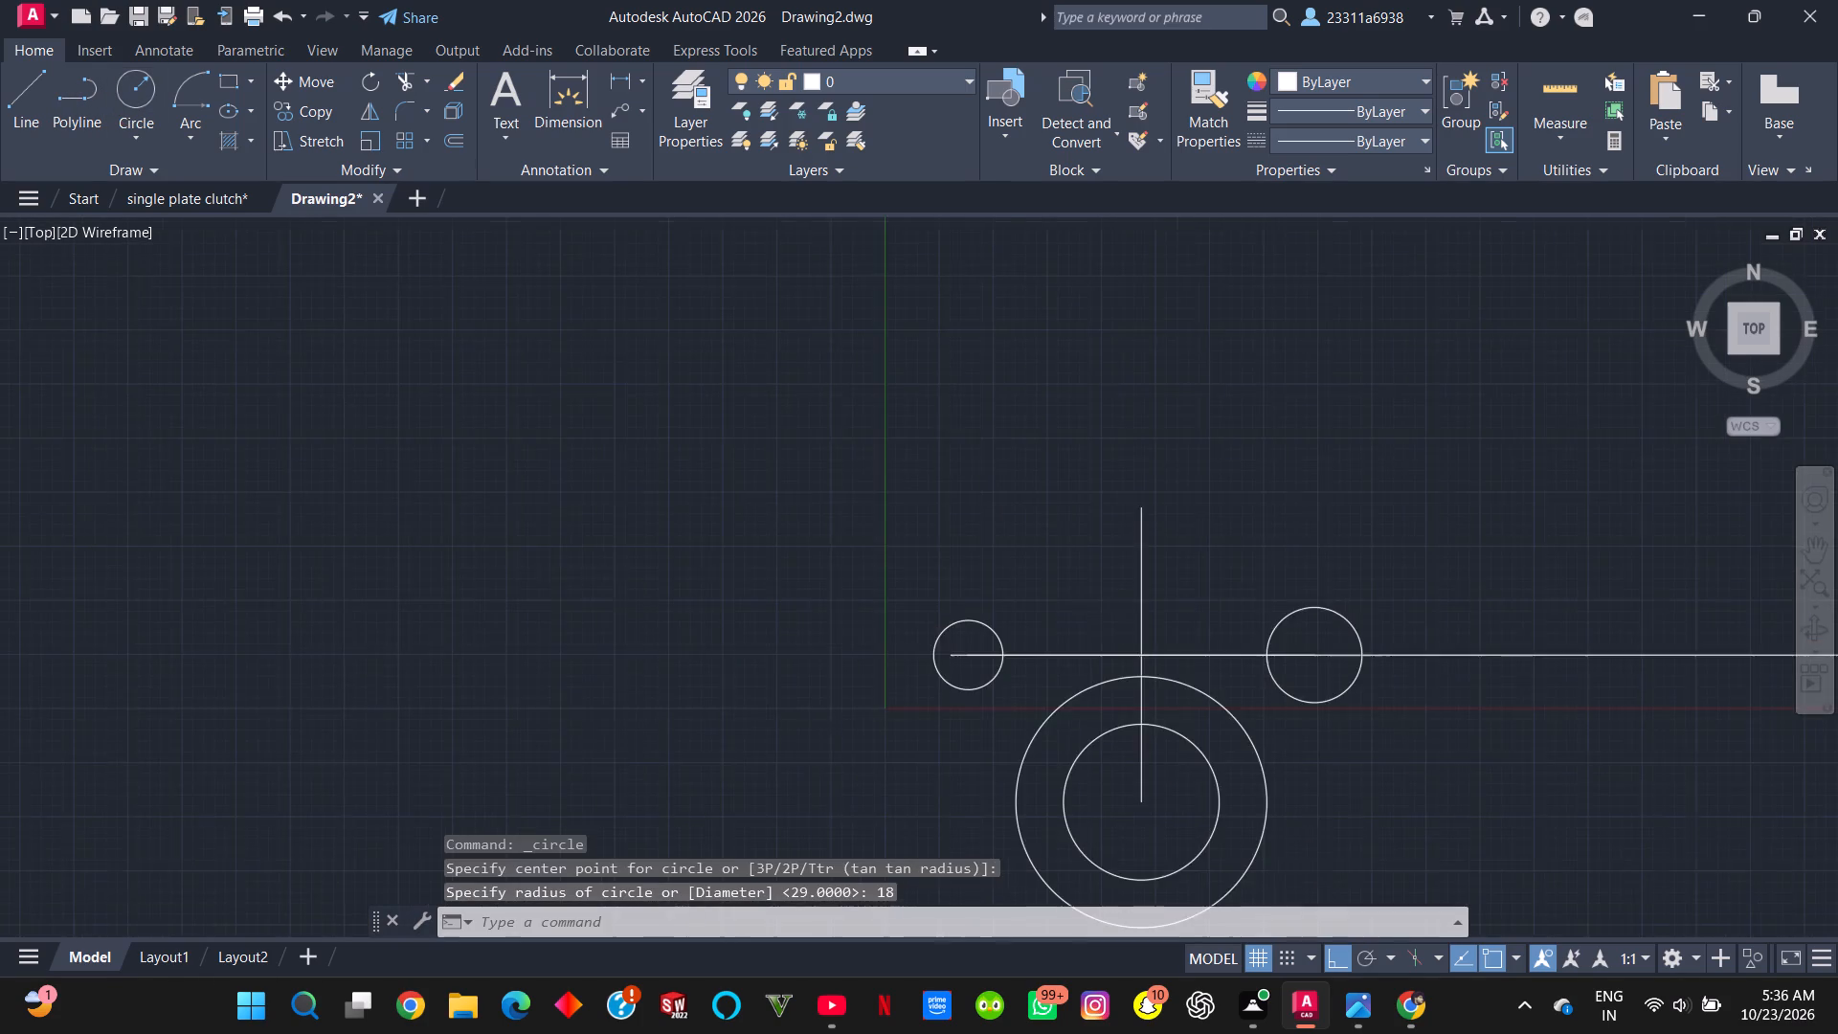
{"action": "scroll", "coordinate": [1231, 919], "scroll_direction": "up", "scroll_amount": 3}
{"action": "middle_click_drag", "start_coordinate": [1239, 868], "coordinate": [1231, 715]}
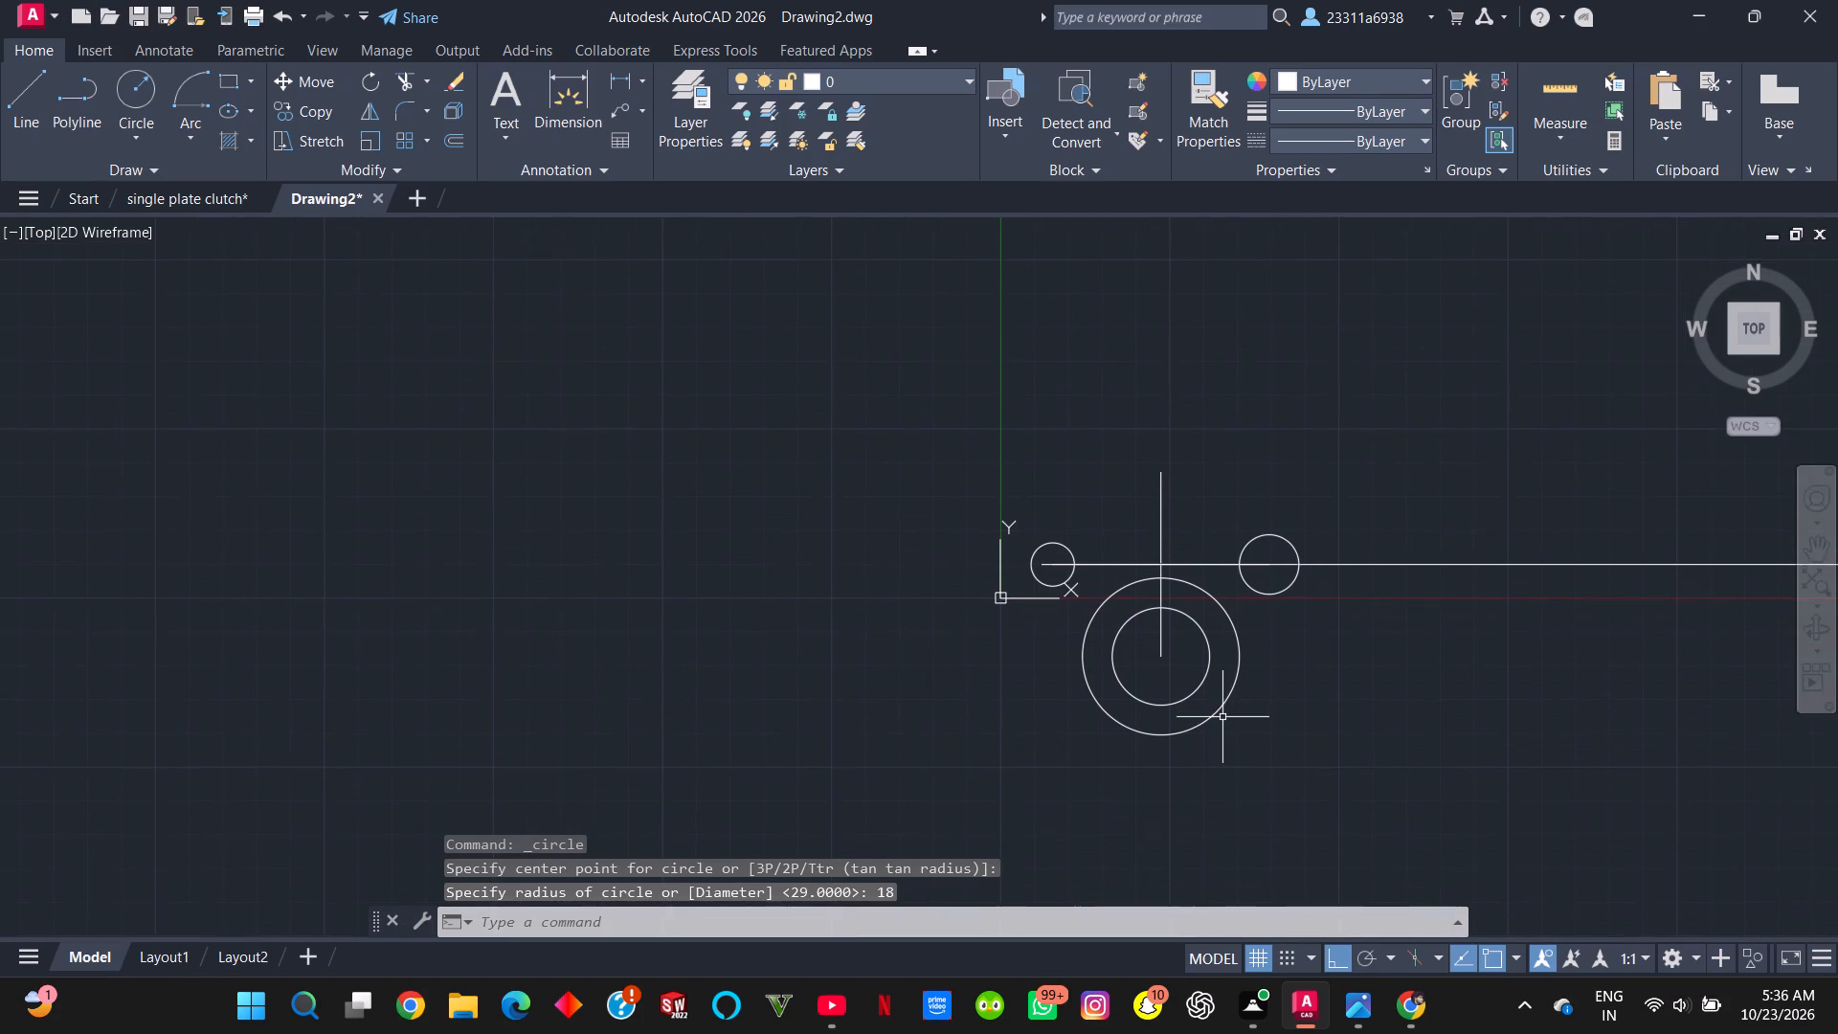
{"action": "scroll", "coordinate": [1215, 722], "scroll_direction": "up", "scroll_amount": 2}
{"action": "scroll", "coordinate": [1184, 357], "scroll_direction": "up", "scroll_amount": 1}
{"action": "scroll", "coordinate": [1183, 314], "scroll_direction": "down", "scroll_amount": 2}
{"action": "middle_click_drag", "start_coordinate": [1188, 273], "coordinate": [1172, 396]}
{"action": "left_click", "coordinate": [845, 487]}
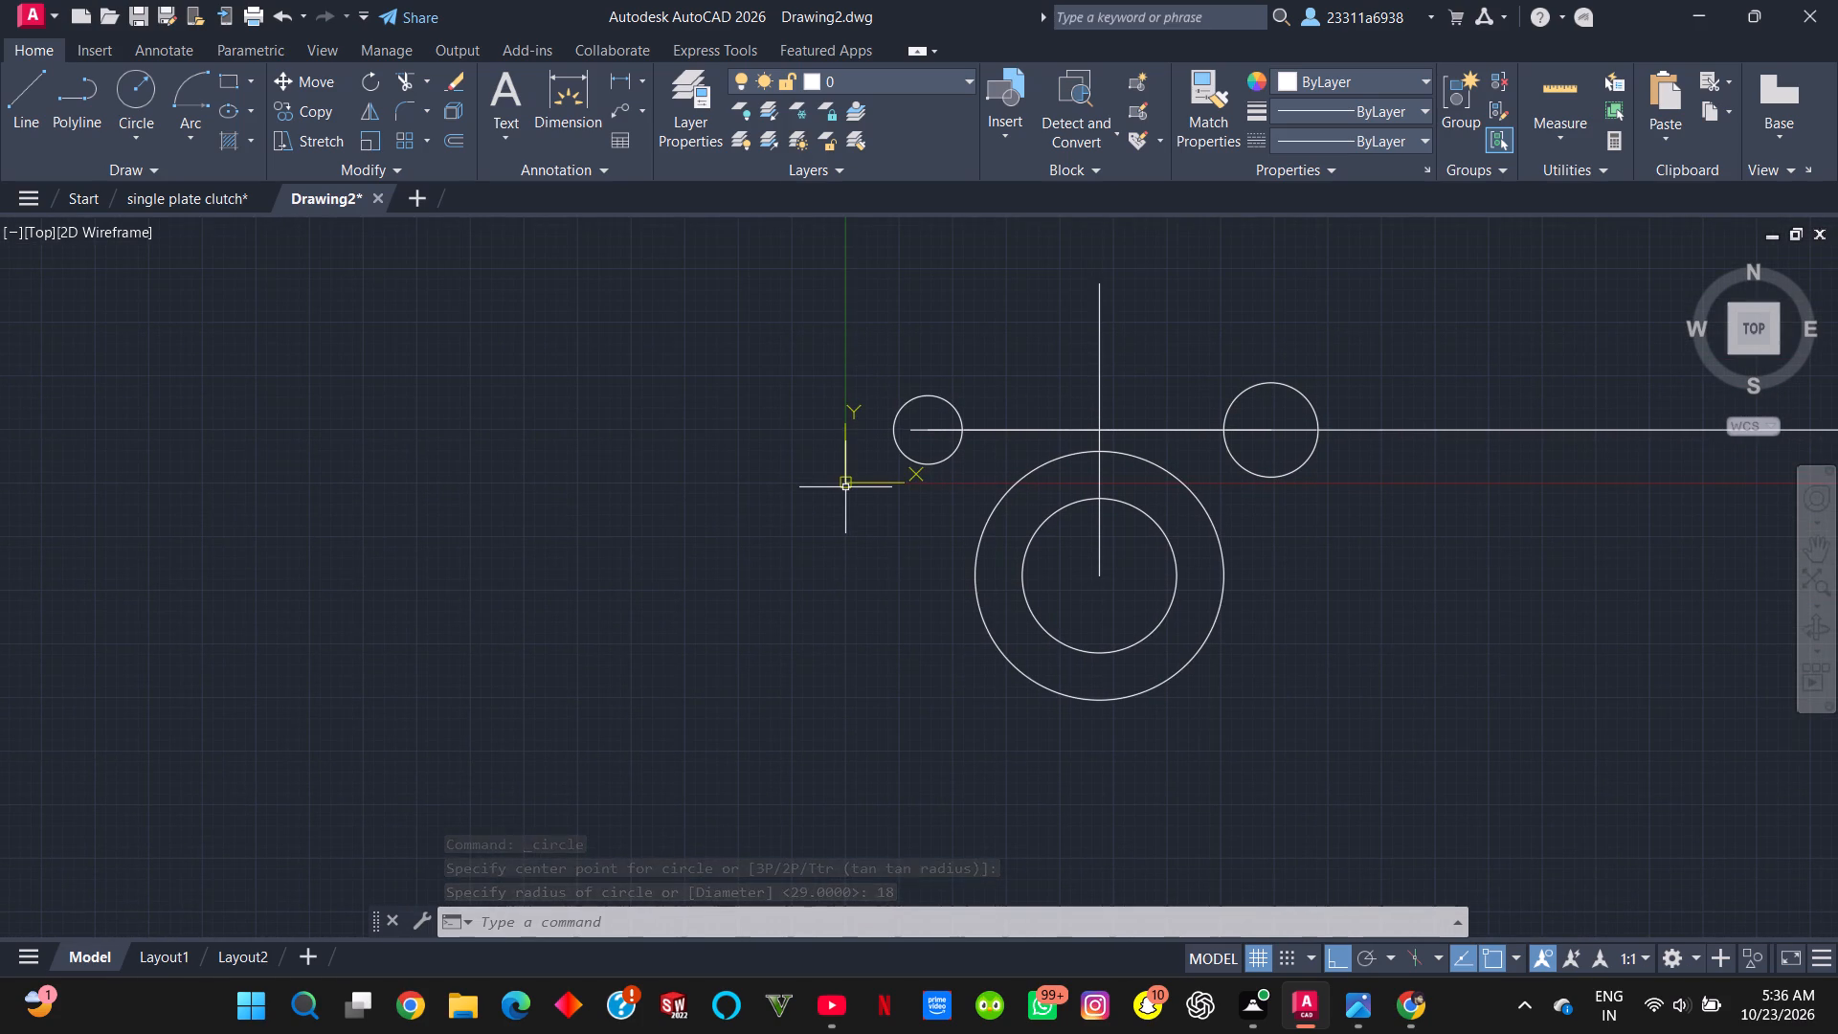
{"action": "left_click_drag", "start_coordinate": [844, 479], "coordinate": [638, 506]}
{"action": "left_click", "coordinate": [638, 506]}
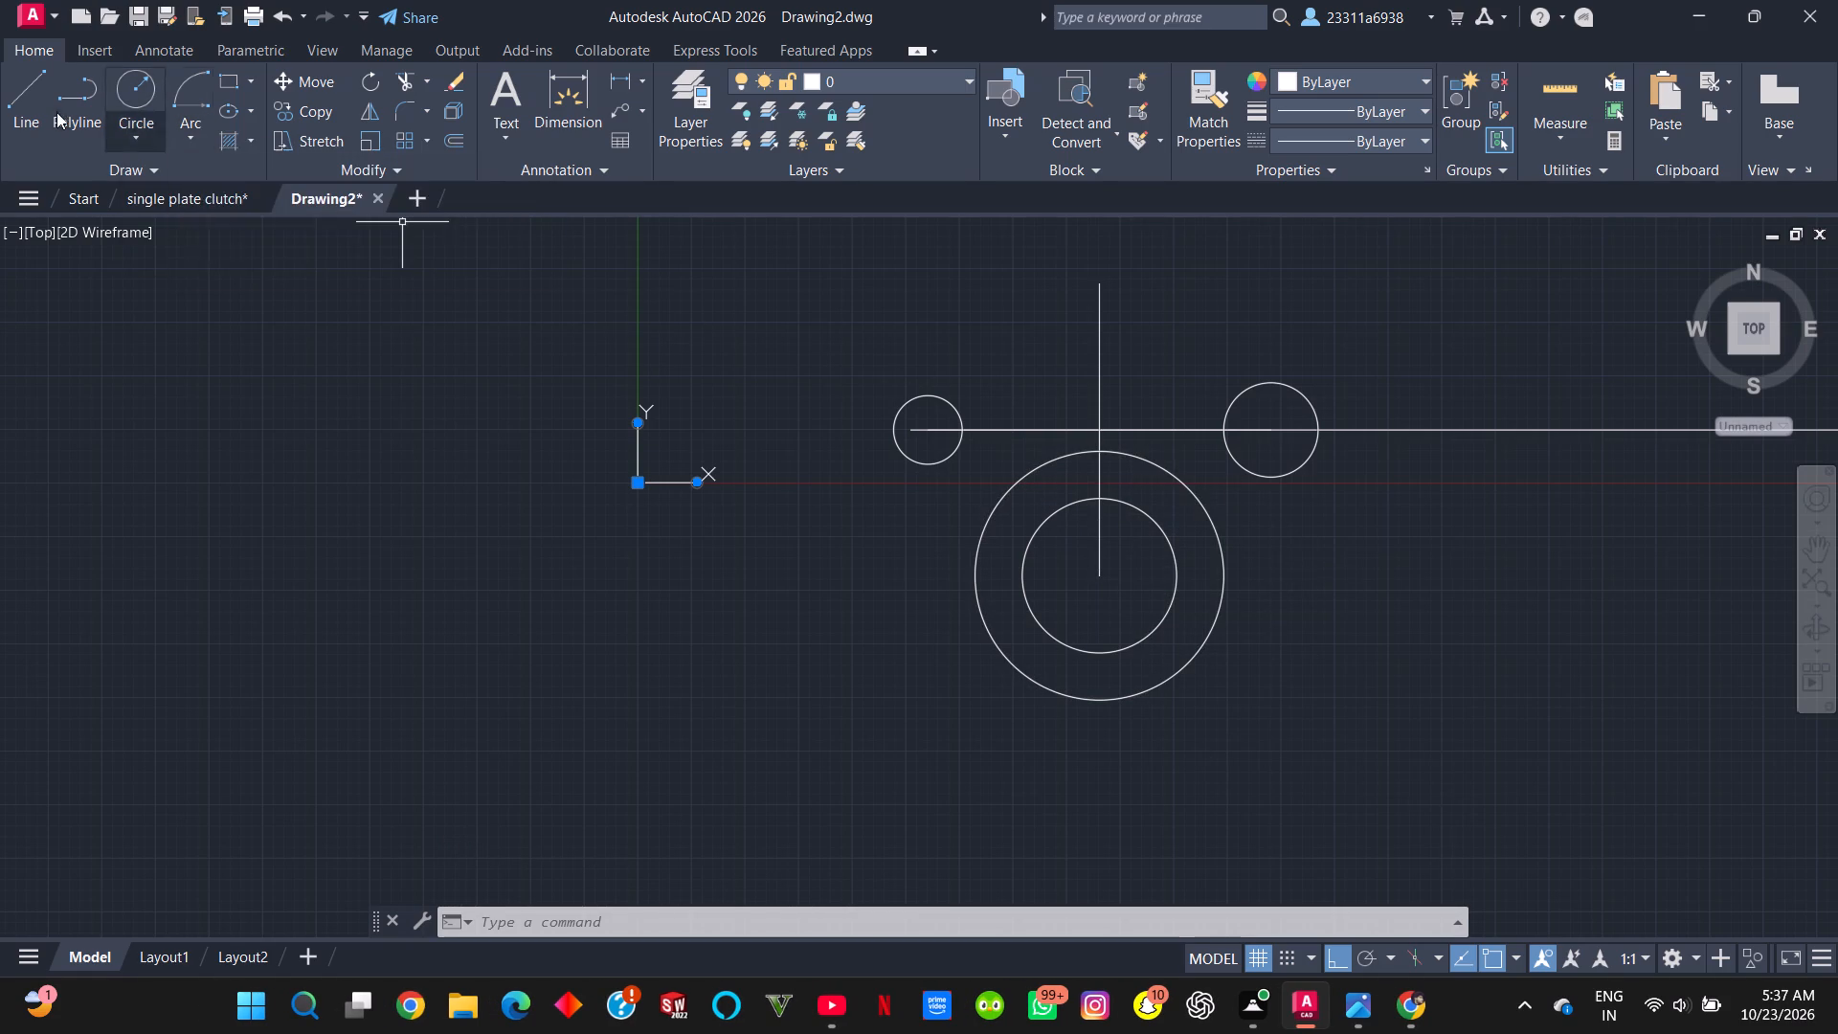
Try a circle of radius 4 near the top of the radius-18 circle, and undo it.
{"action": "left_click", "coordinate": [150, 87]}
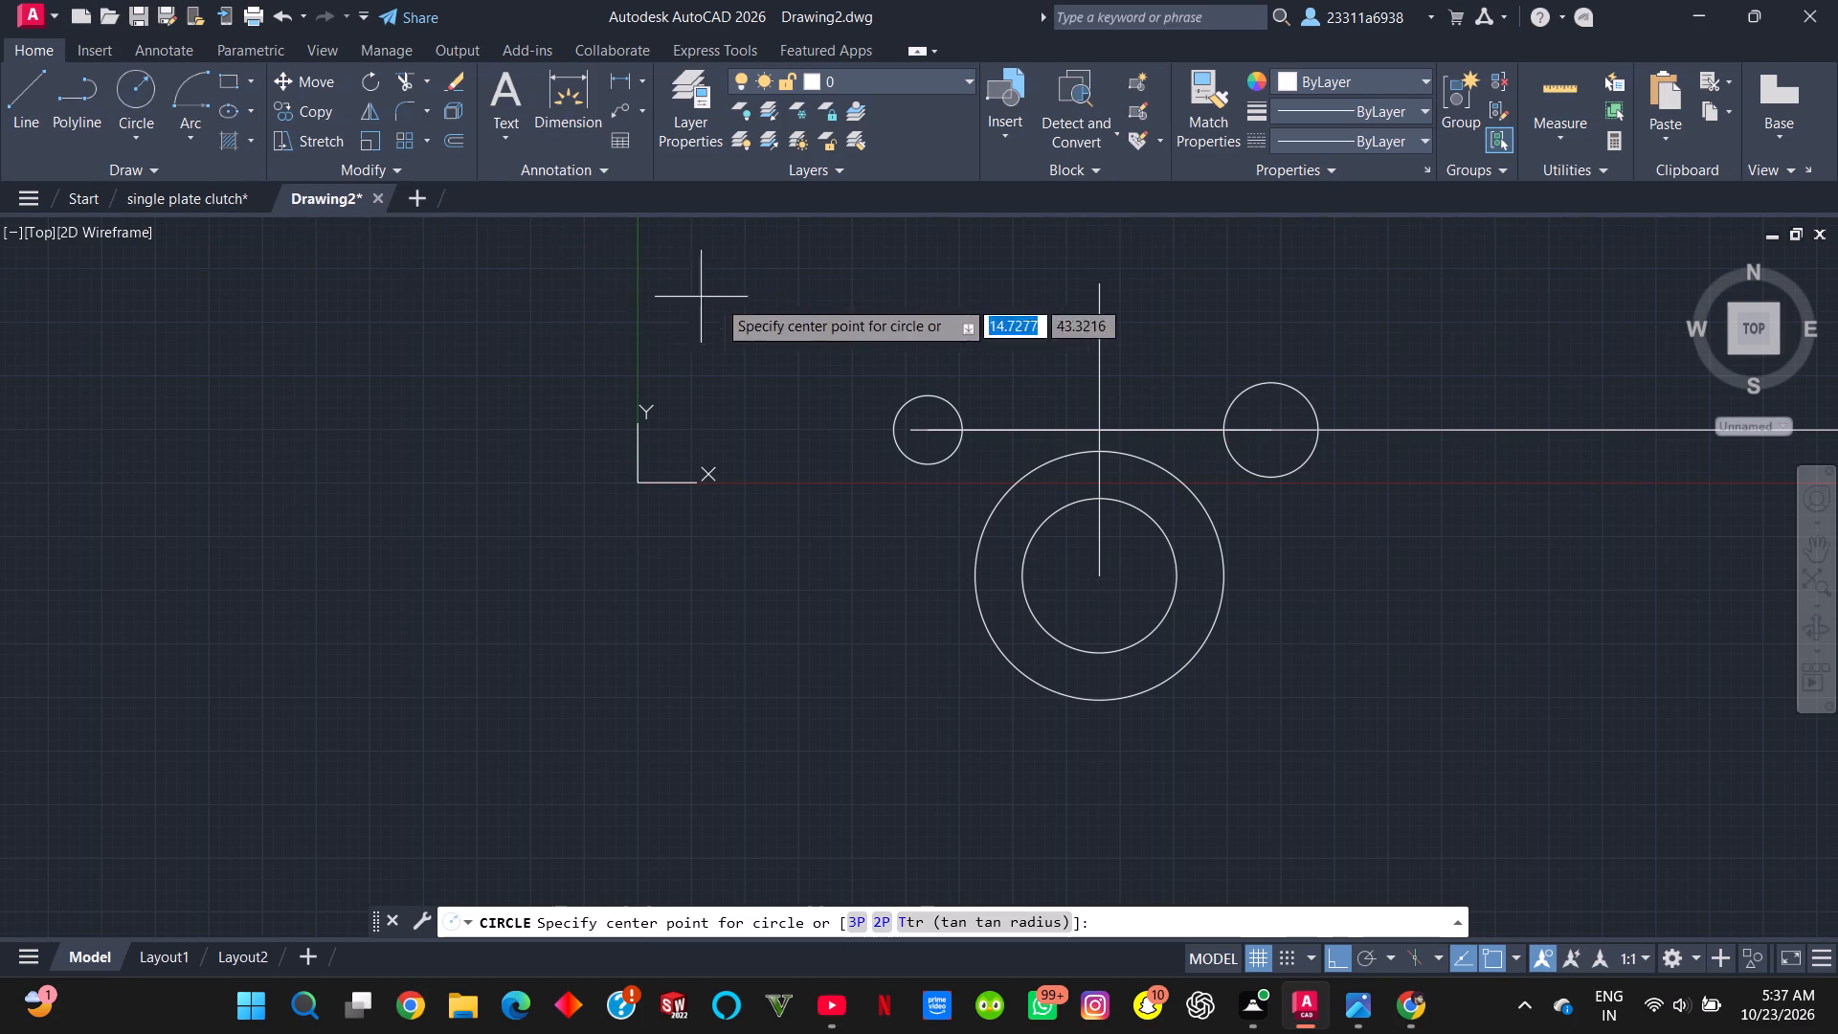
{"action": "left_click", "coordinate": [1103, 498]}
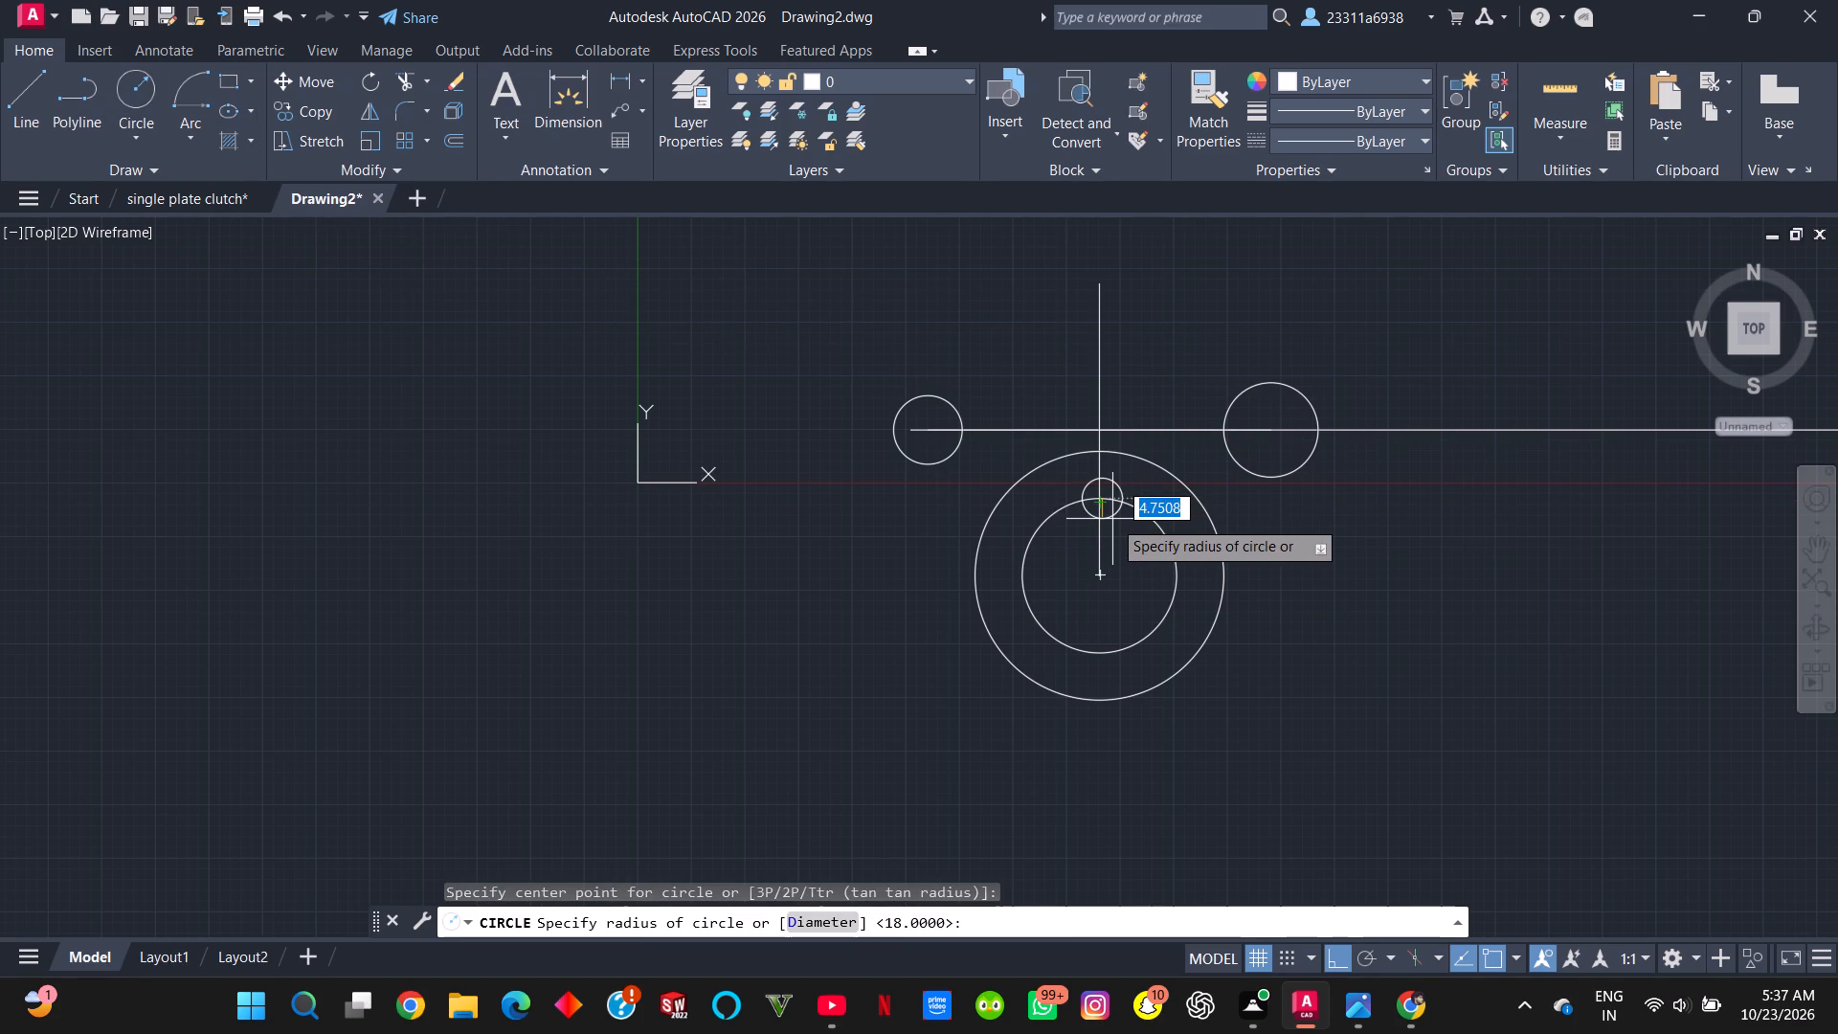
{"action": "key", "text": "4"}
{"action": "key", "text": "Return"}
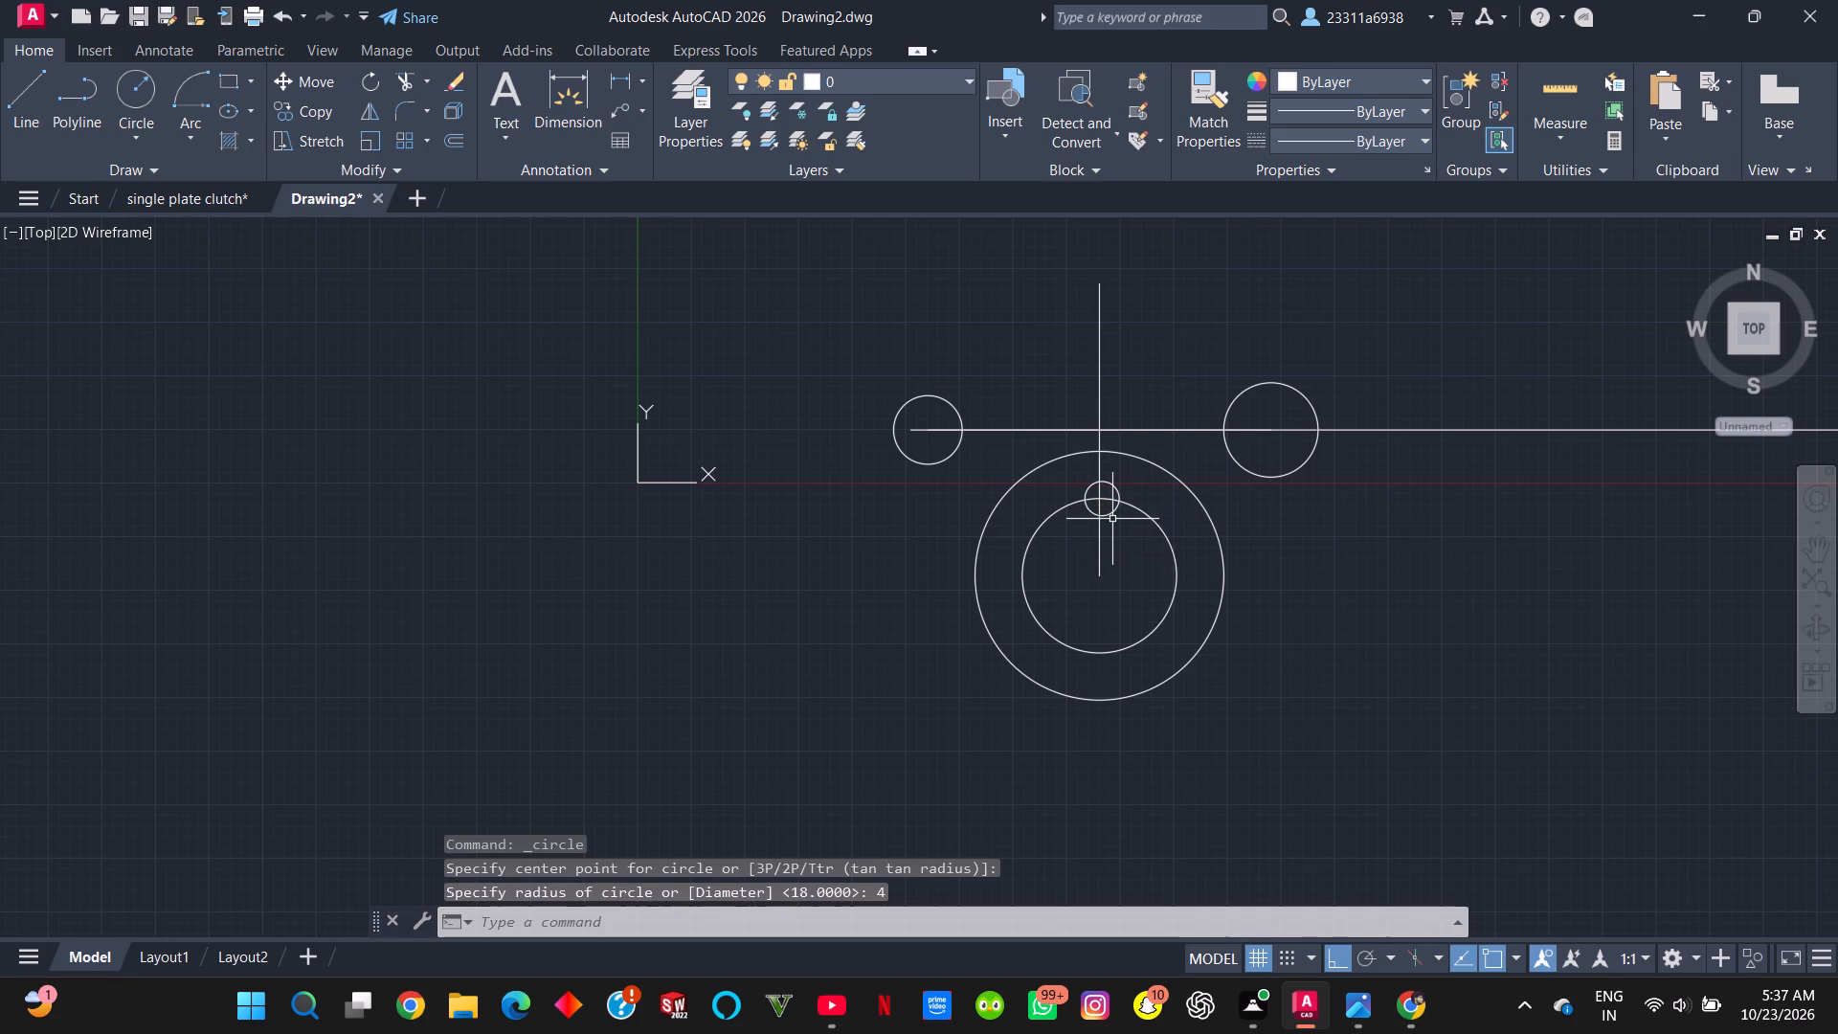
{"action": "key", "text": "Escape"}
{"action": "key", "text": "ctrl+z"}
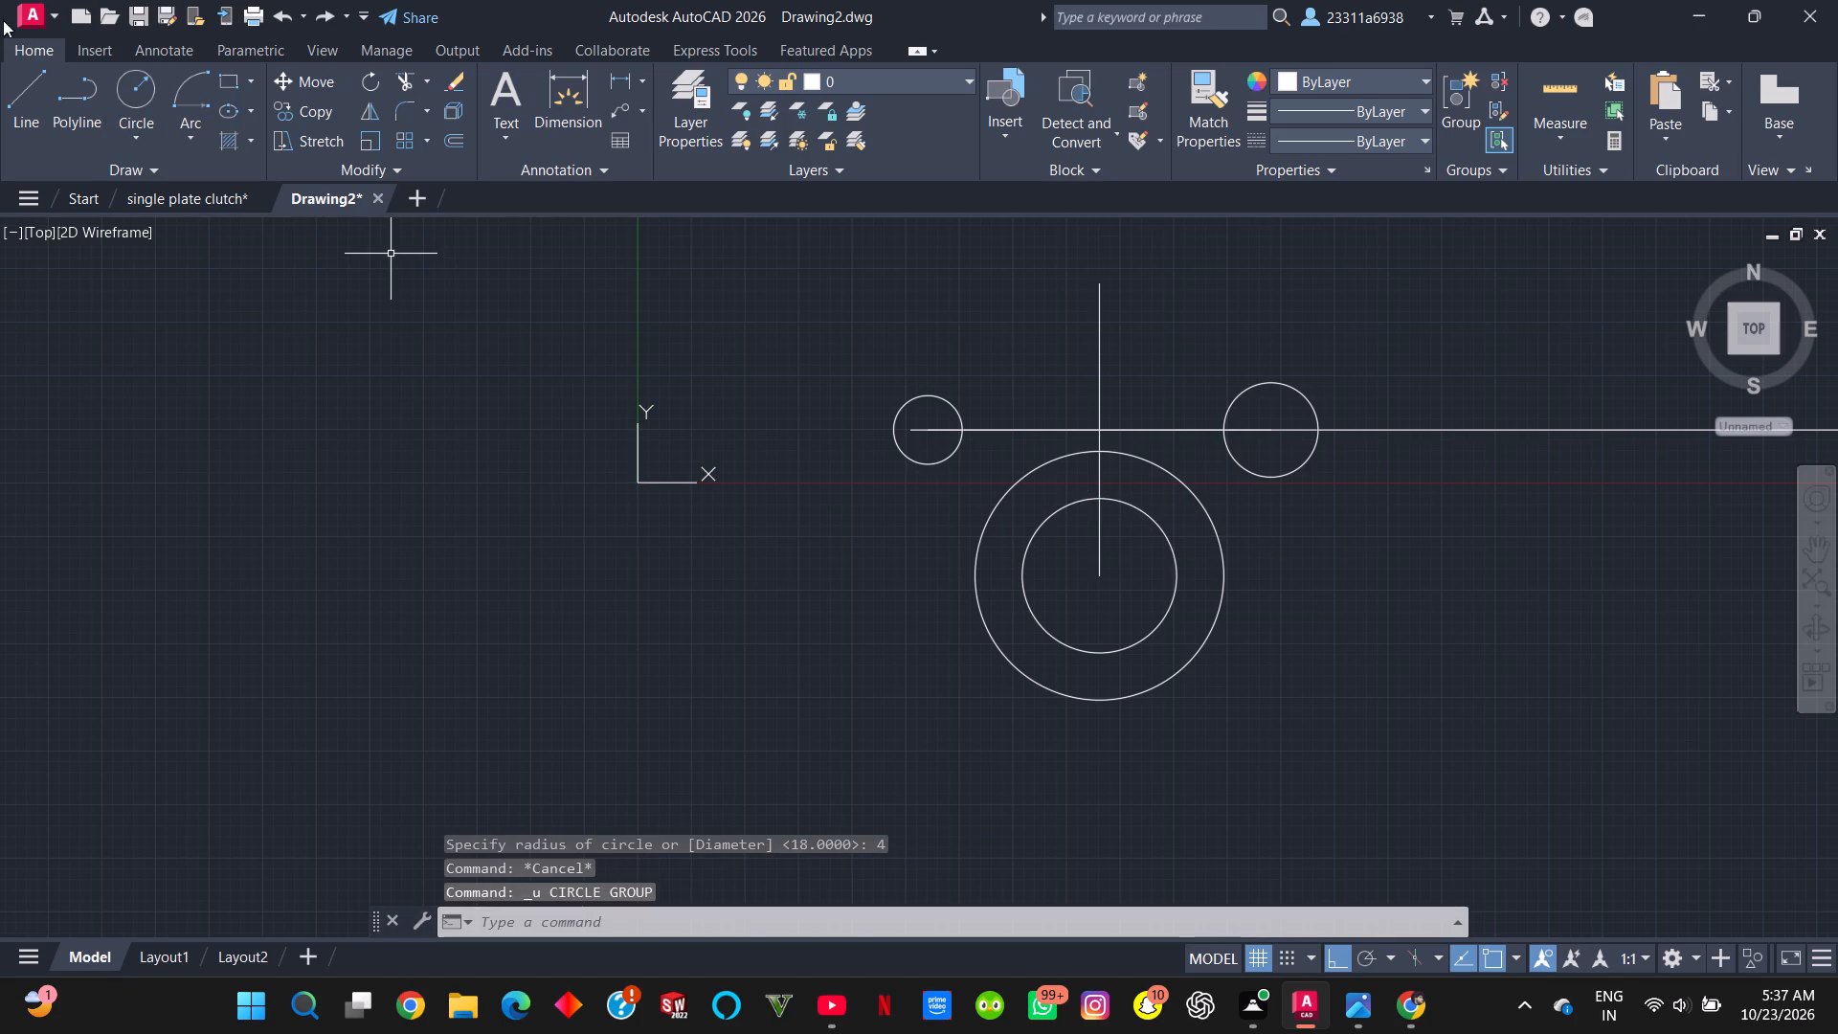
Draw a circle of radius 4 centred where the vertical line crosses the top of the radius-18 circle.
{"action": "left_click", "coordinate": [141, 99]}
{"action": "scroll", "coordinate": [747, 493], "scroll_direction": "up", "scroll_amount": 1}
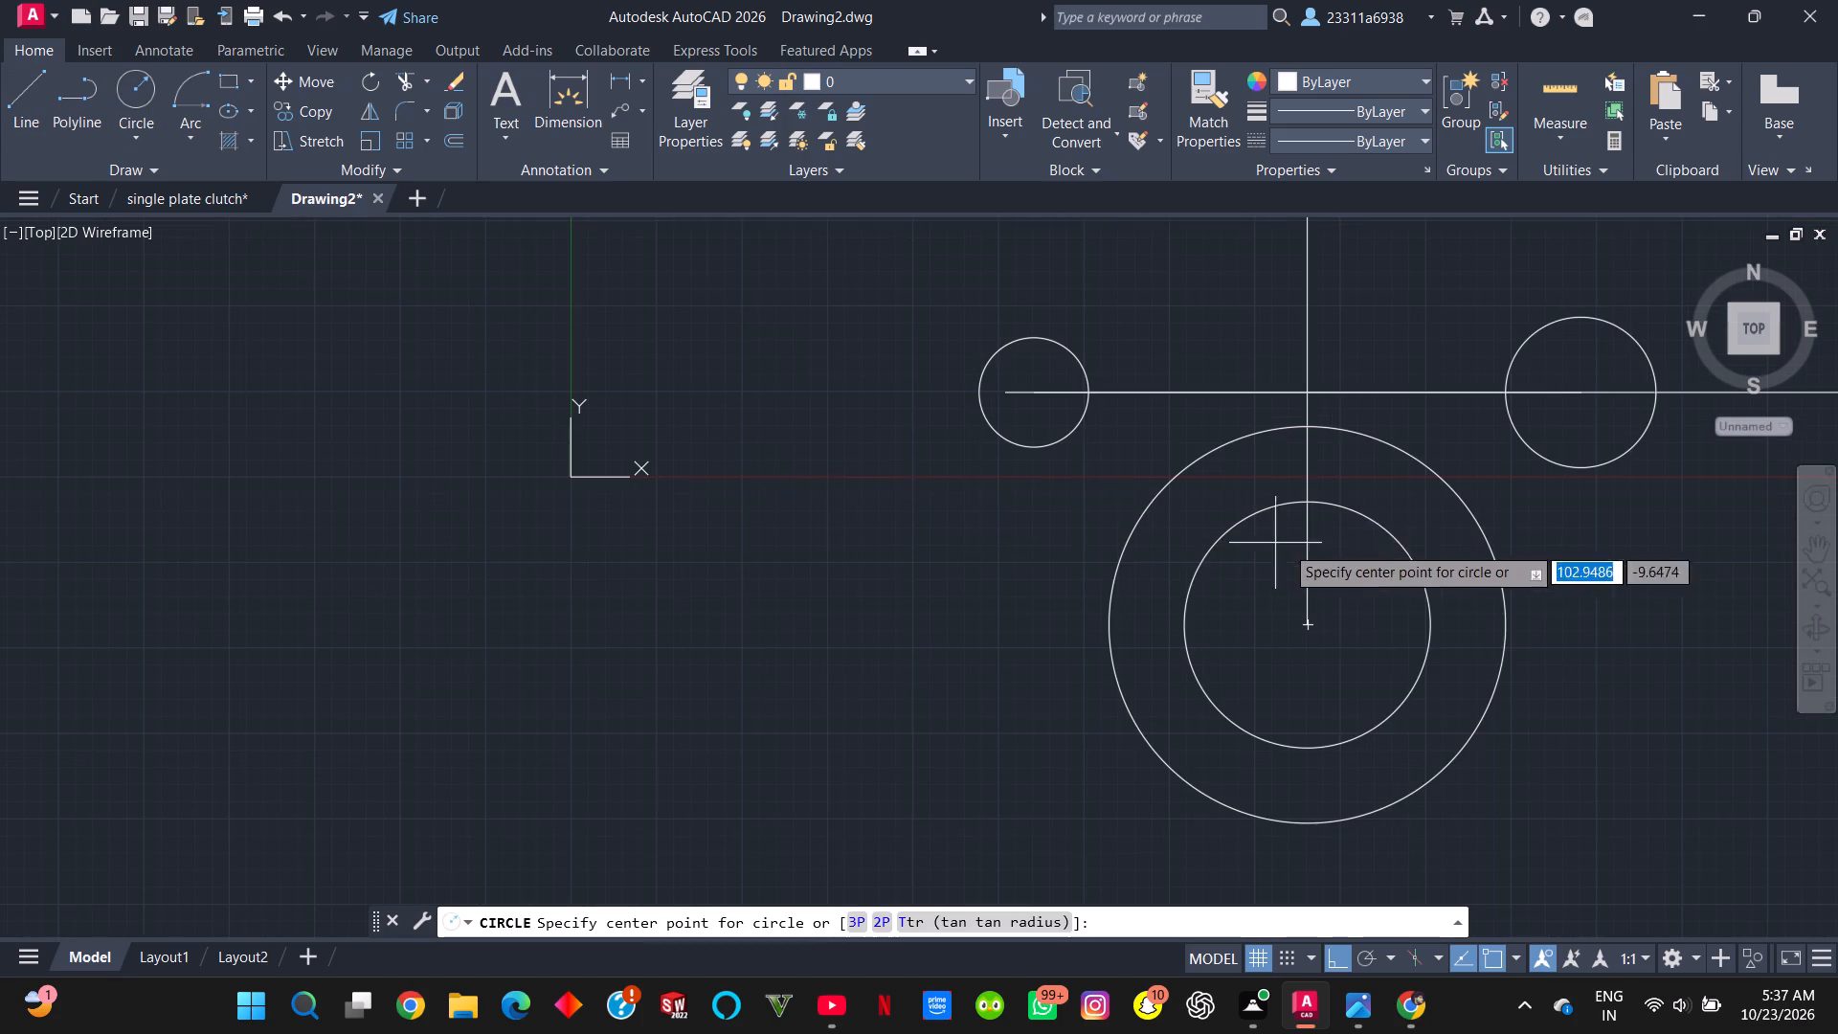
{"action": "left_click", "coordinate": [1303, 501]}
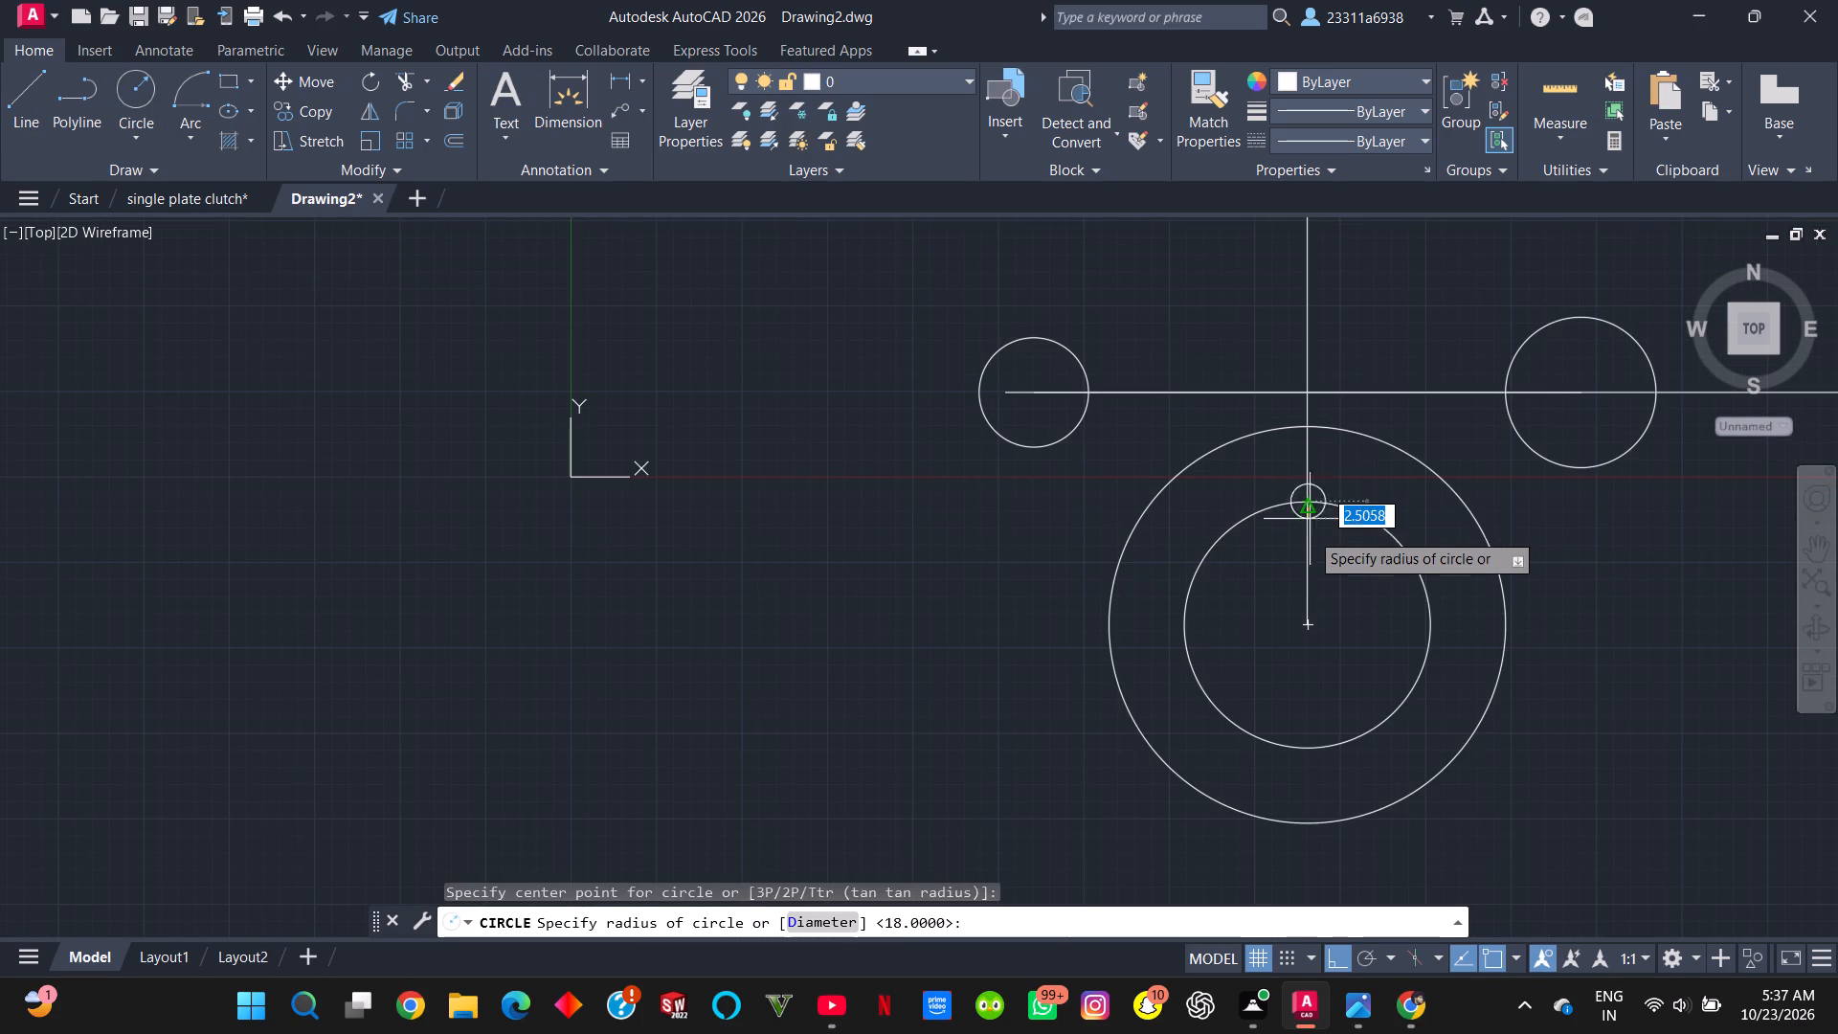
{"action": "key", "text": "4"}
{"action": "key", "text": "Return"}
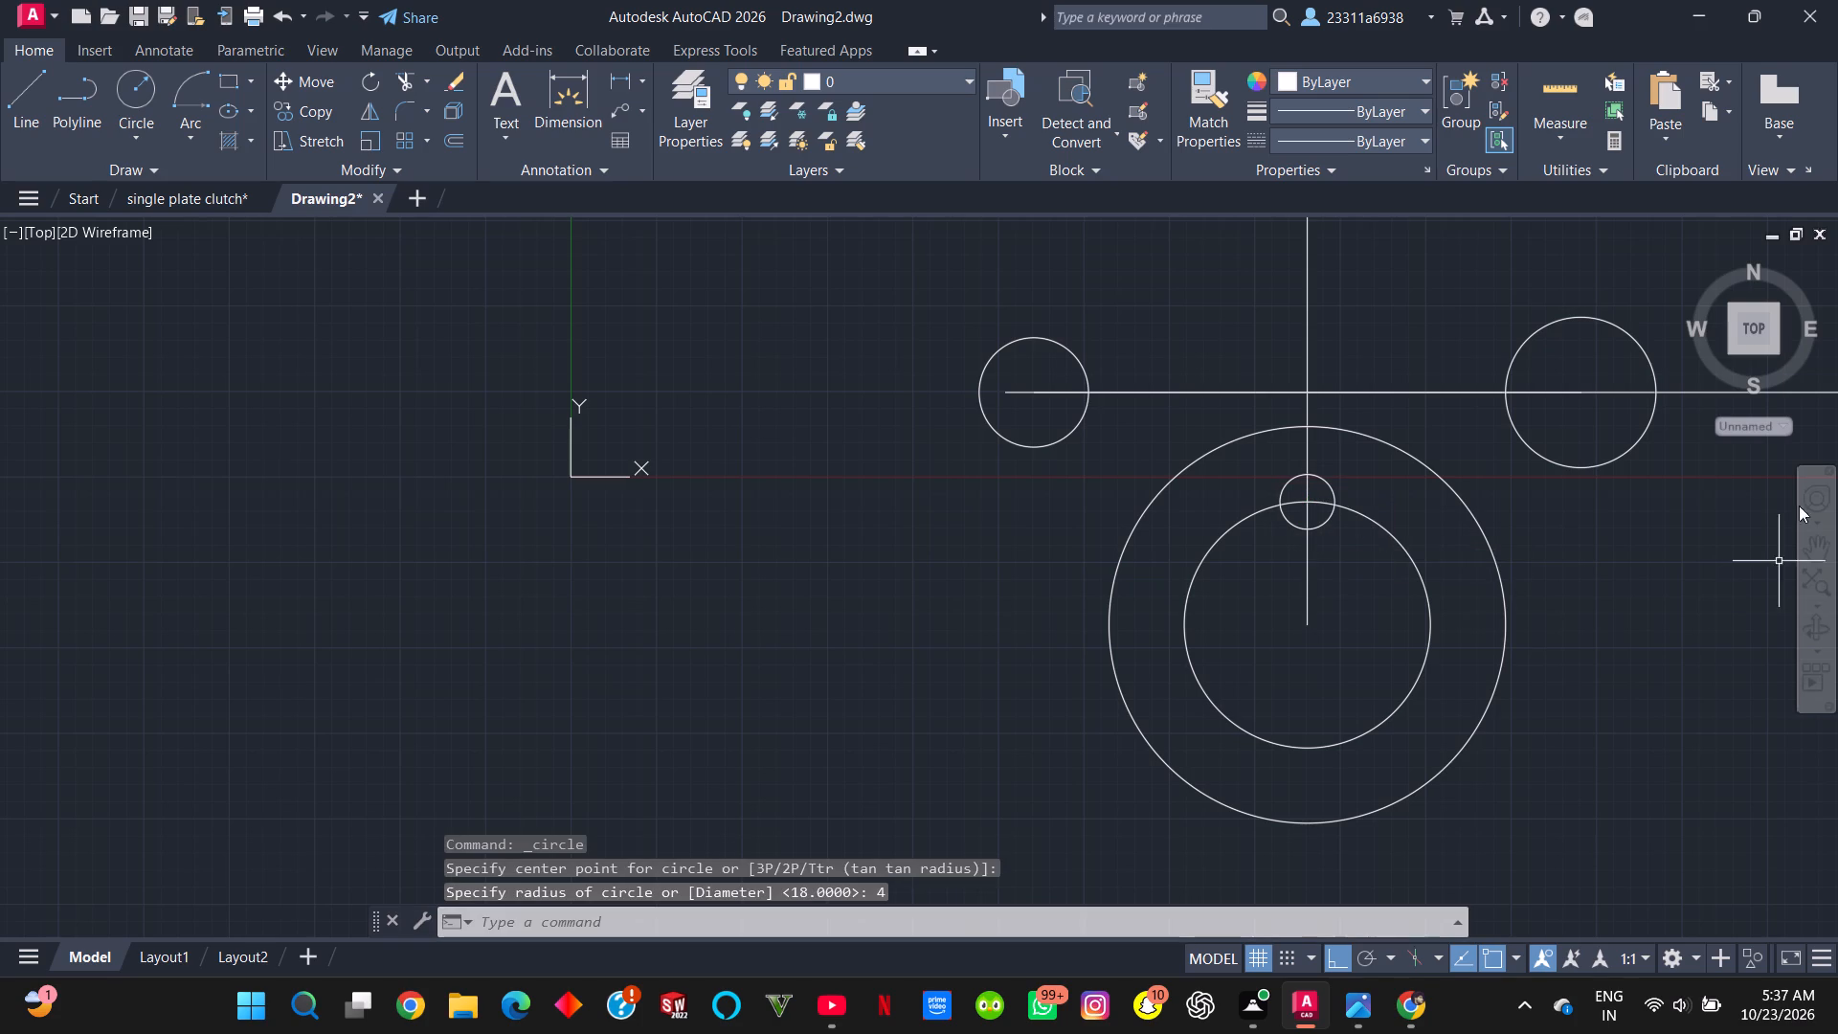
{"action": "key", "text": "Escape"}
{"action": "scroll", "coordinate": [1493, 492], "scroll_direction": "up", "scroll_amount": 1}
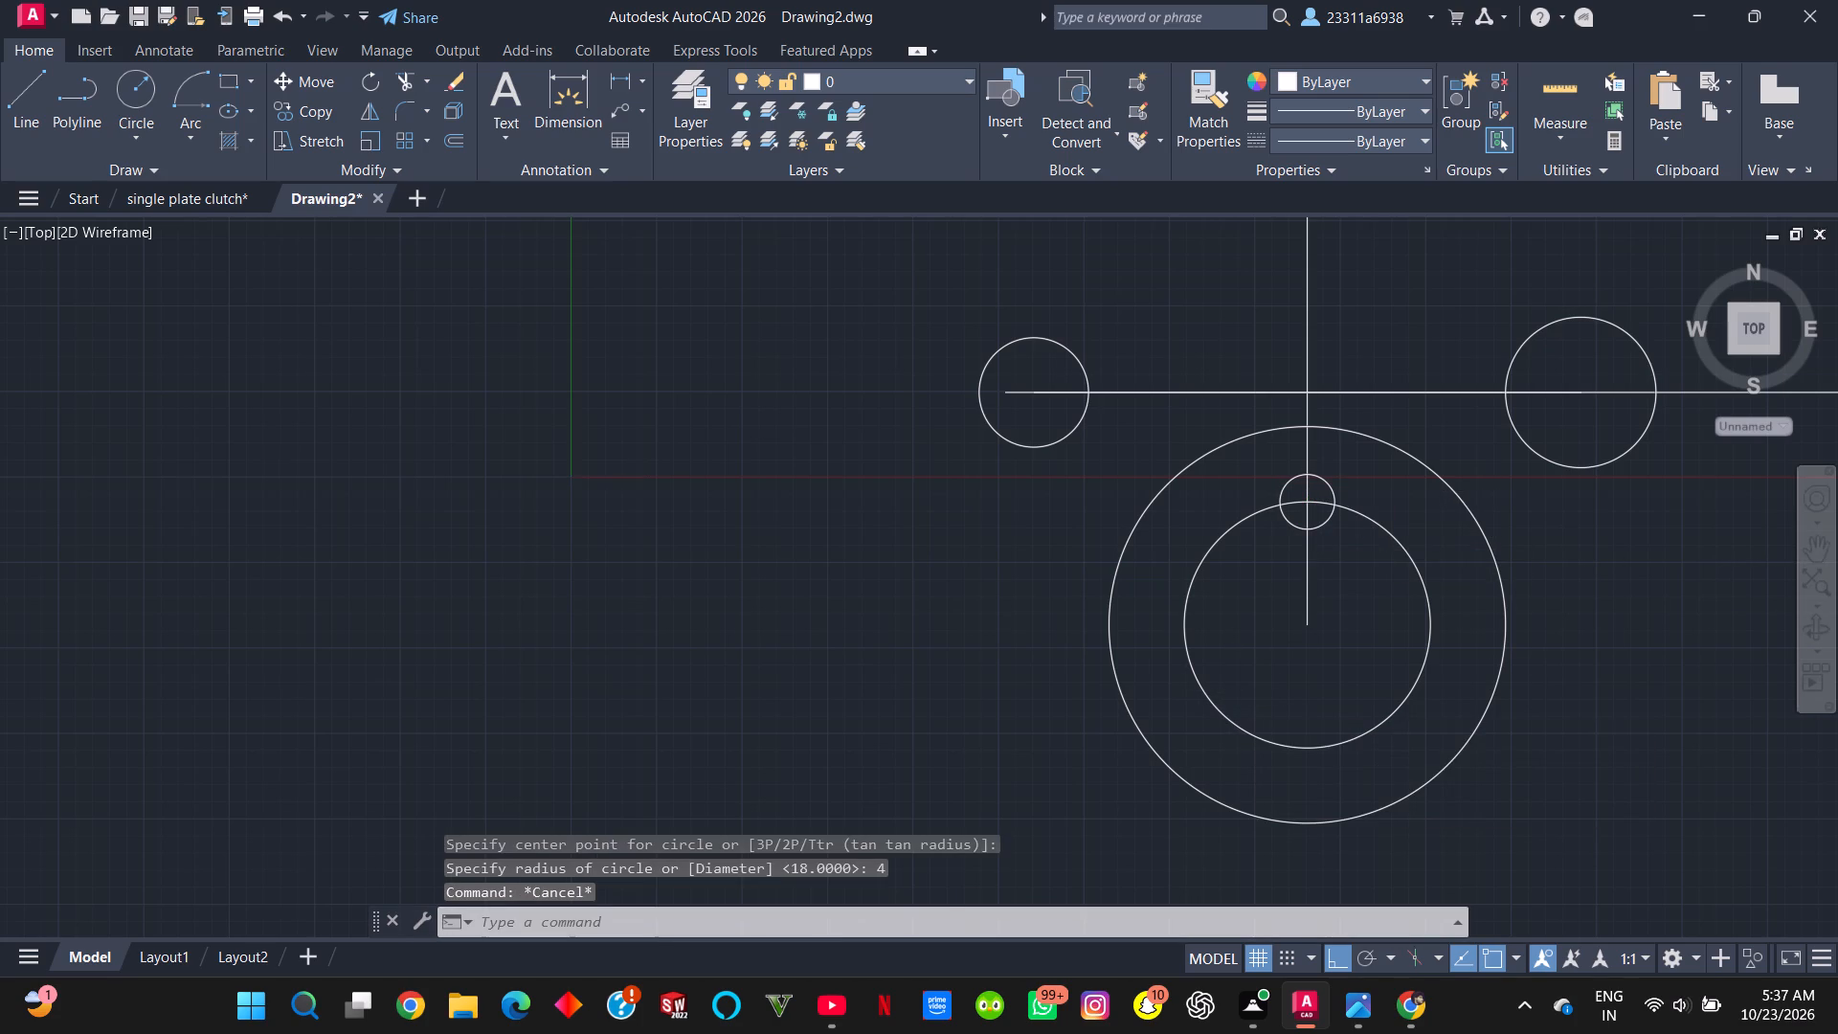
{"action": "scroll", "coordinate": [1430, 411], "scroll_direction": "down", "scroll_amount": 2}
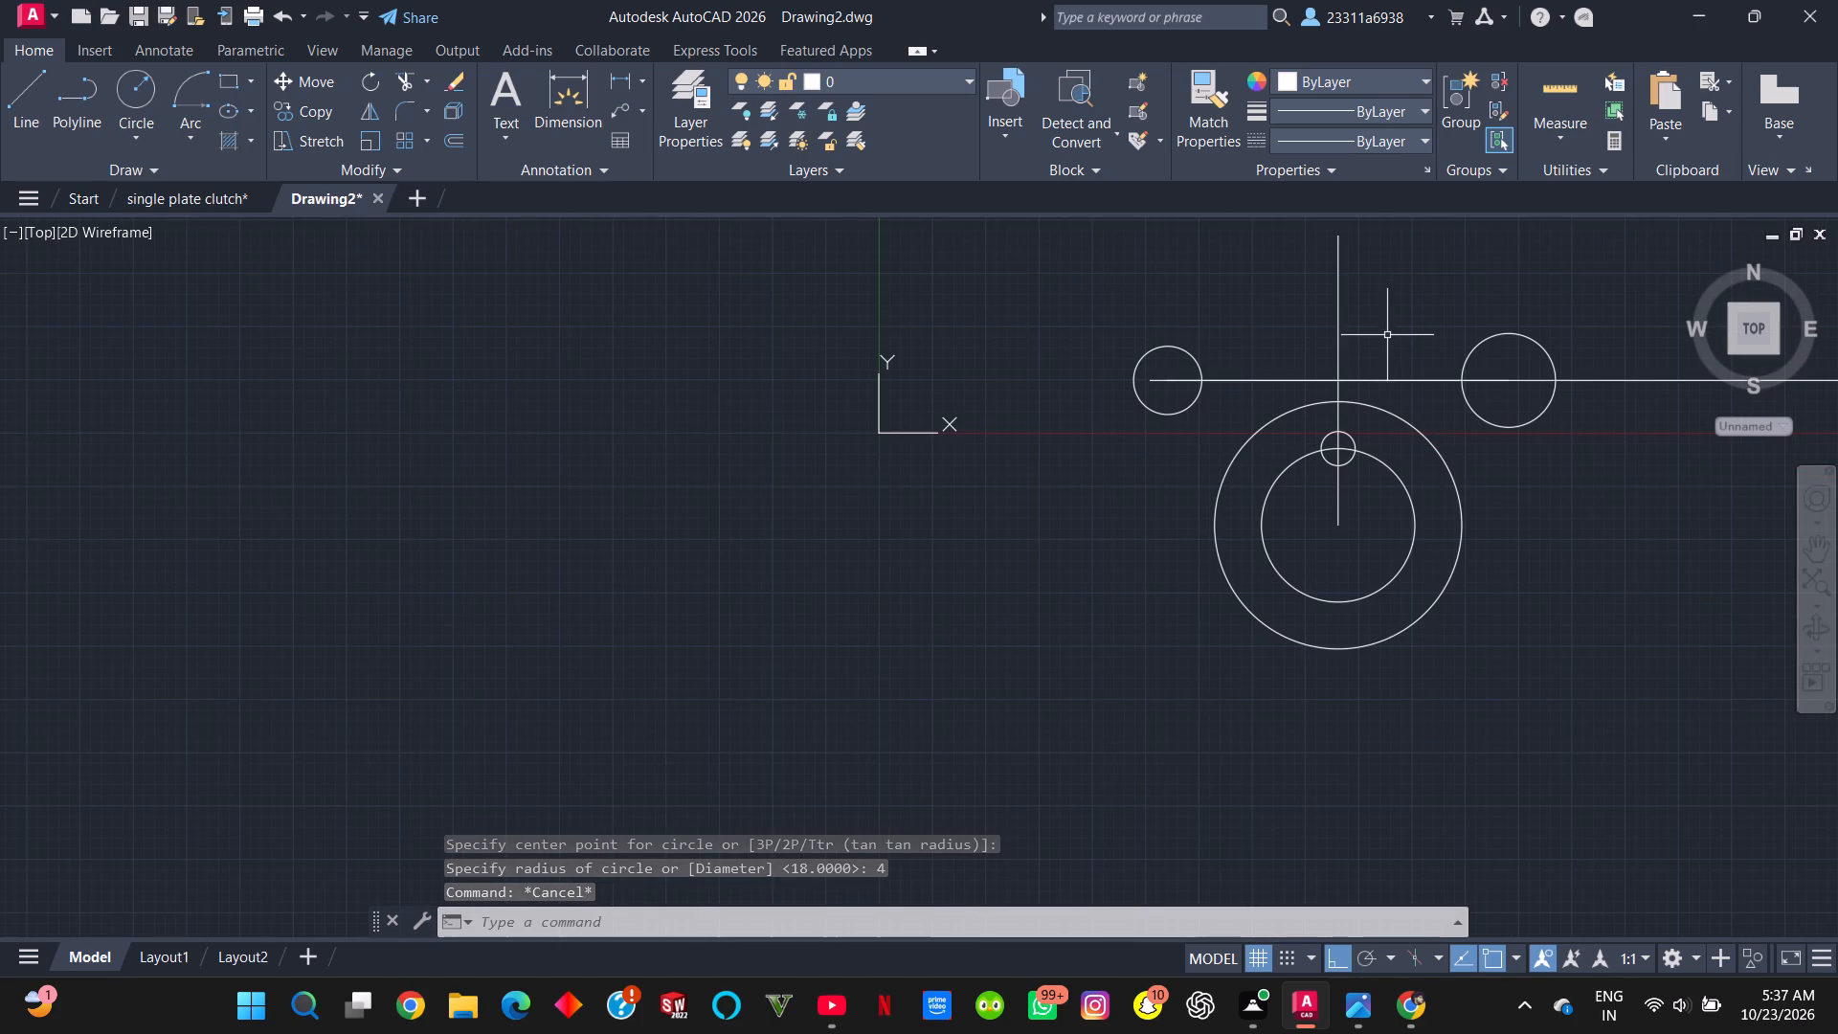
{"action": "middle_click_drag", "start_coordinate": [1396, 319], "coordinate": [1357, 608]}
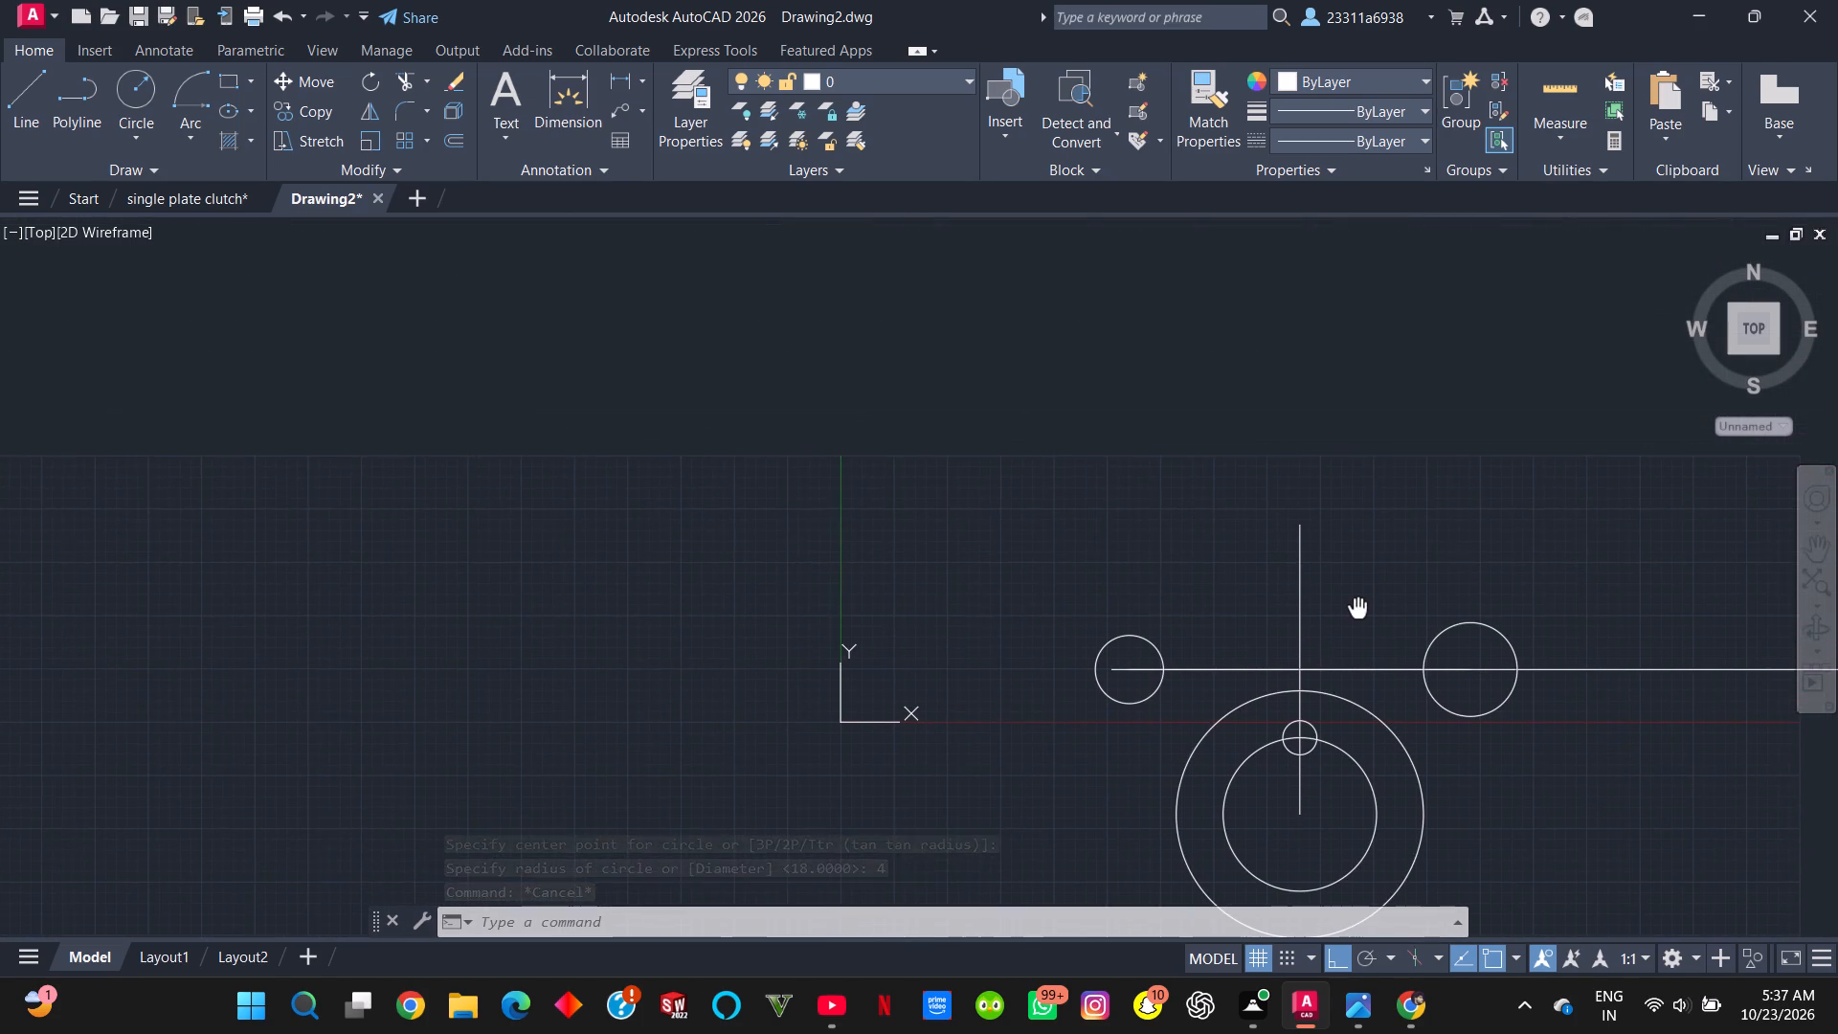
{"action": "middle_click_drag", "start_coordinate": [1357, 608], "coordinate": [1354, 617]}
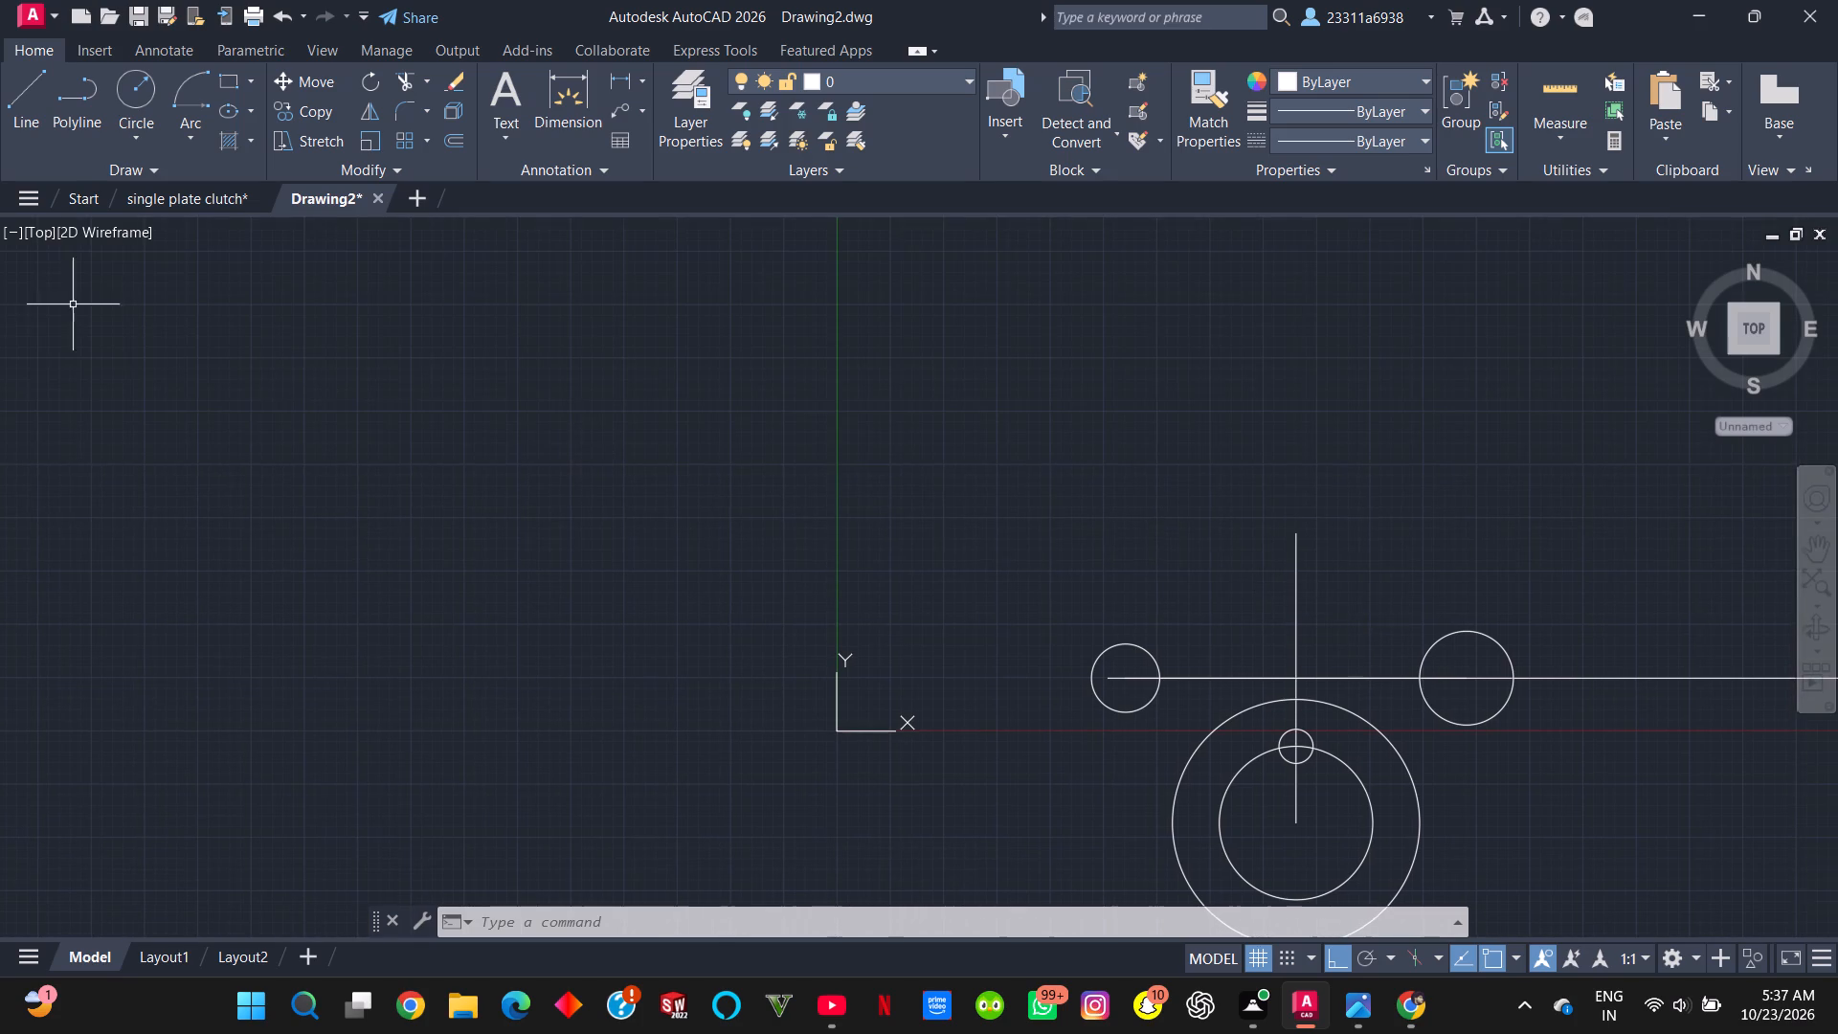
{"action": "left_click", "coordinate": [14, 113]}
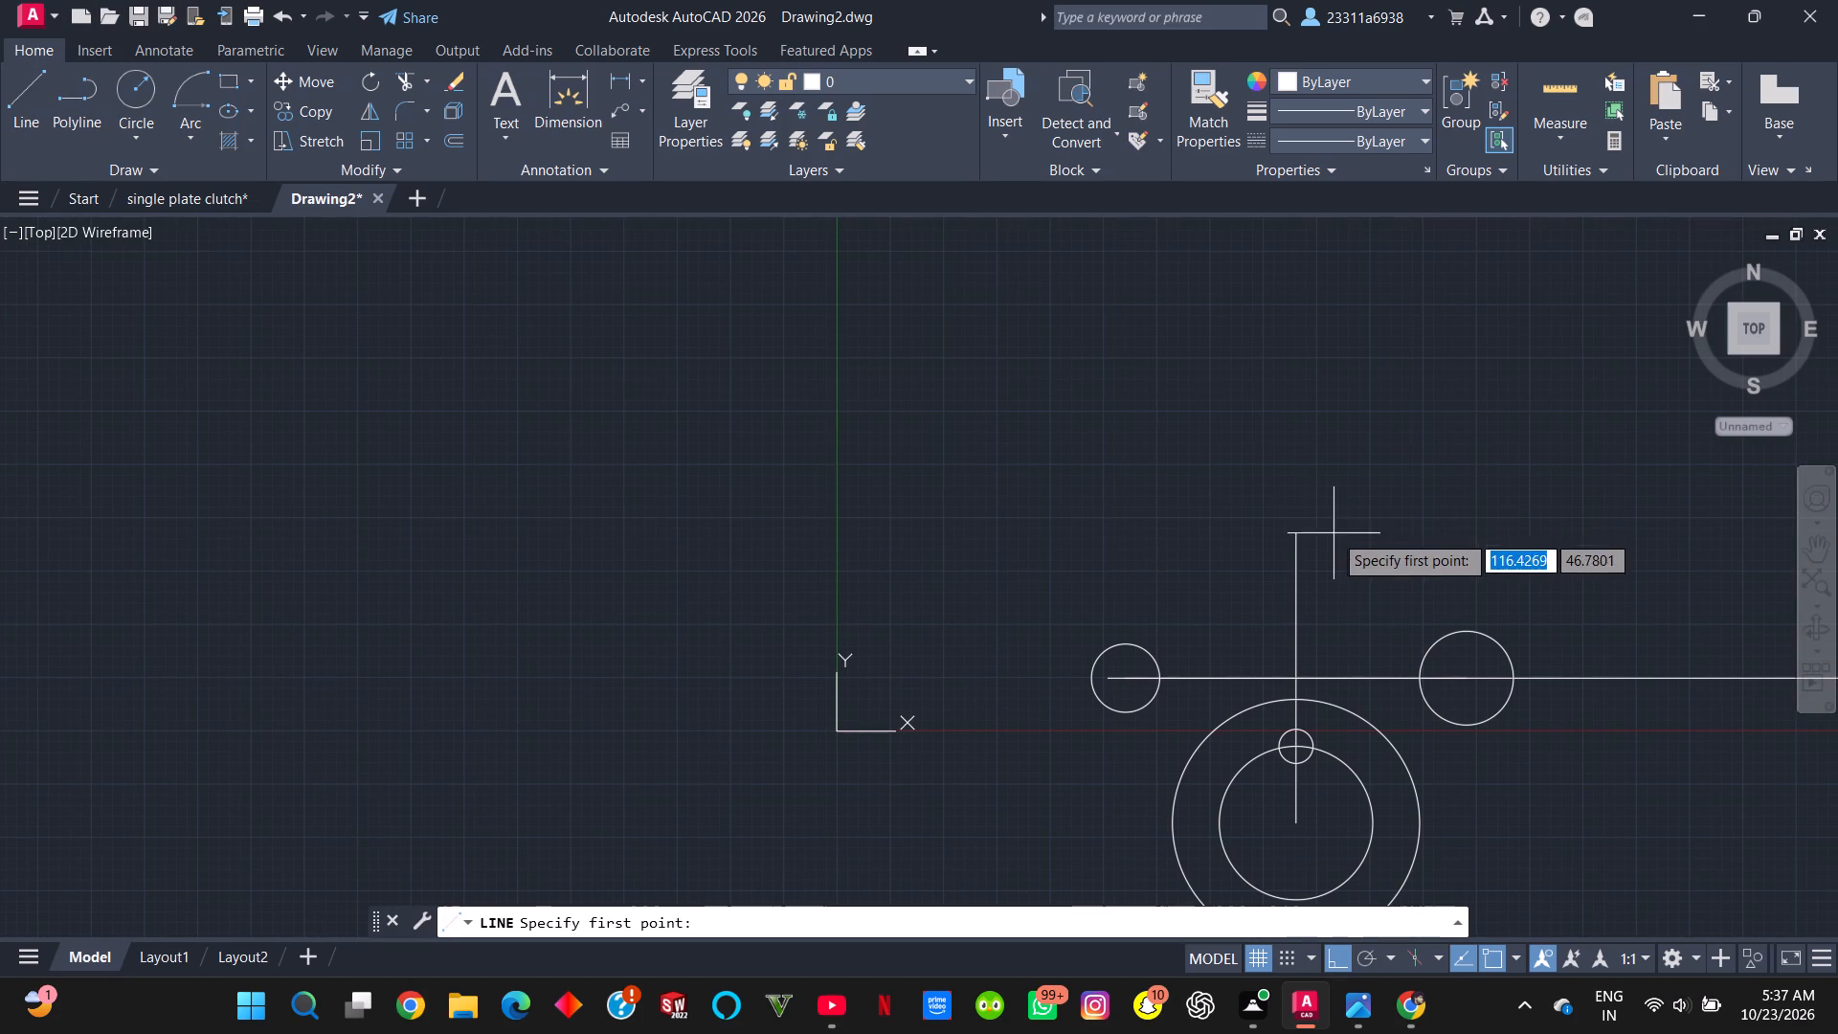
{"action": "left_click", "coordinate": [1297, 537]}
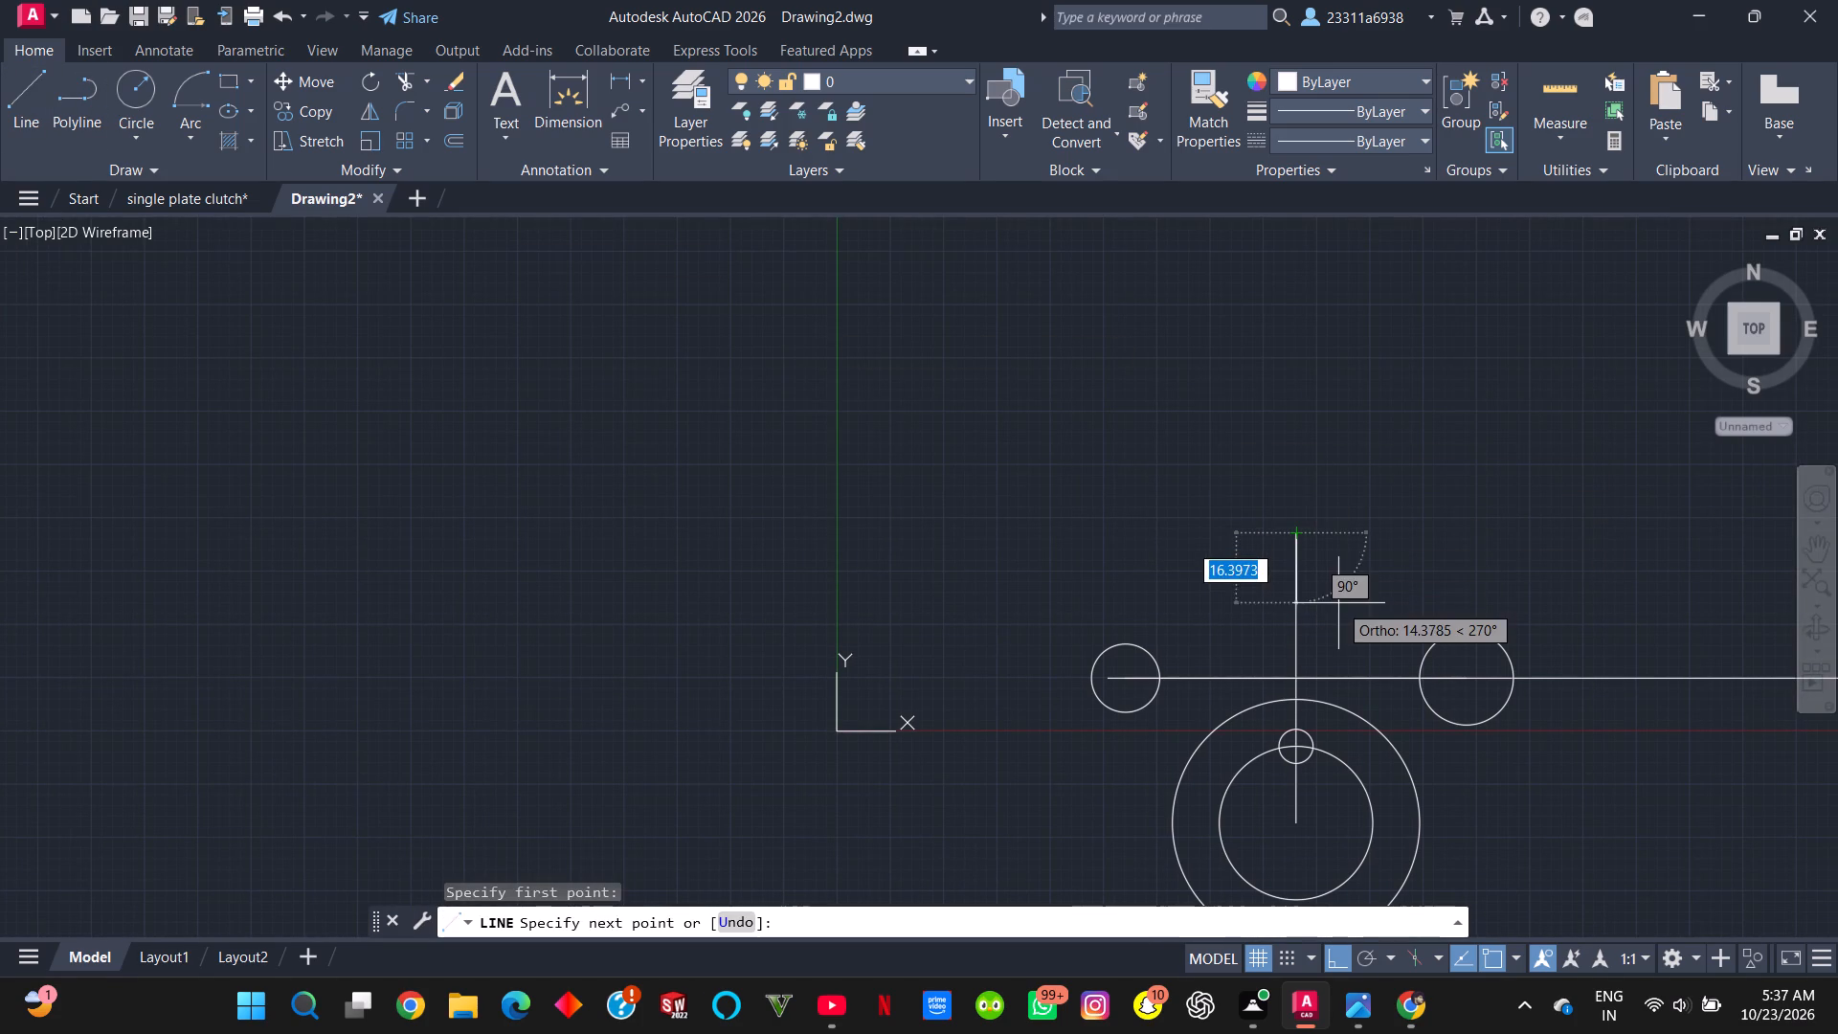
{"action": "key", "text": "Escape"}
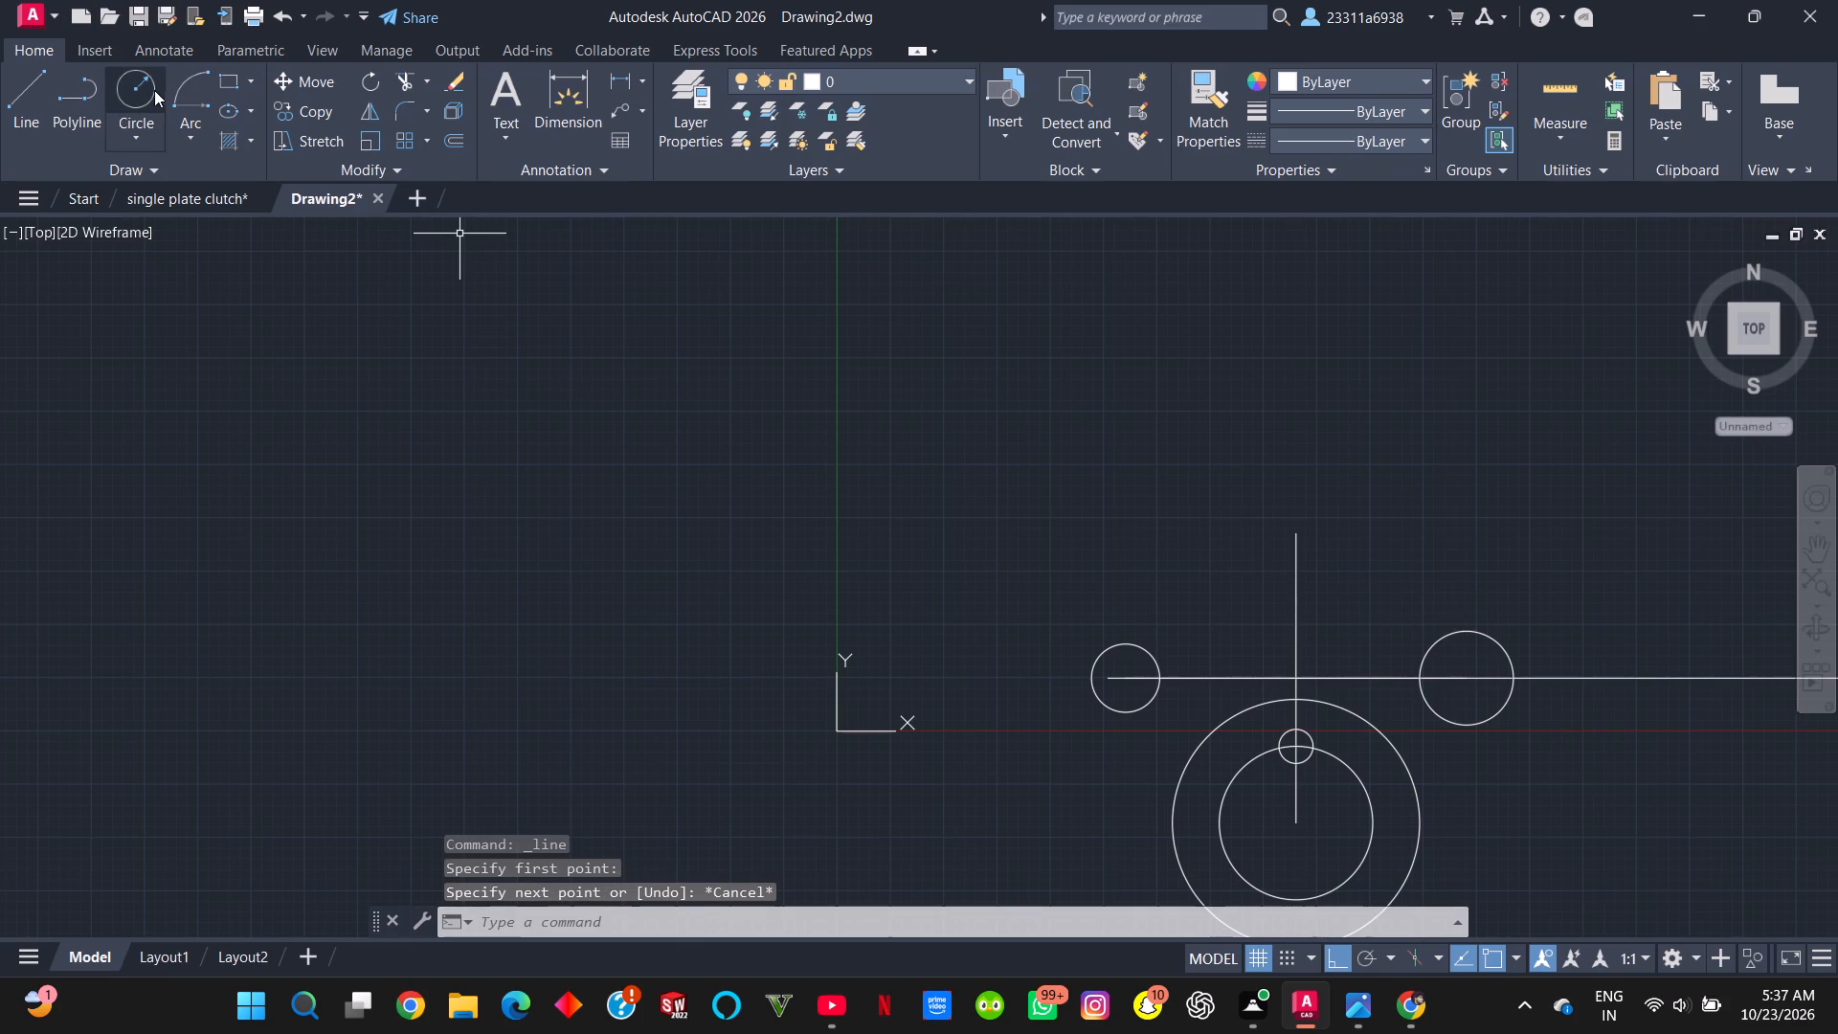
Draw a circle of radius 29 centred on the upper end of the vertical line.
{"action": "left_click", "coordinate": [153, 90]}
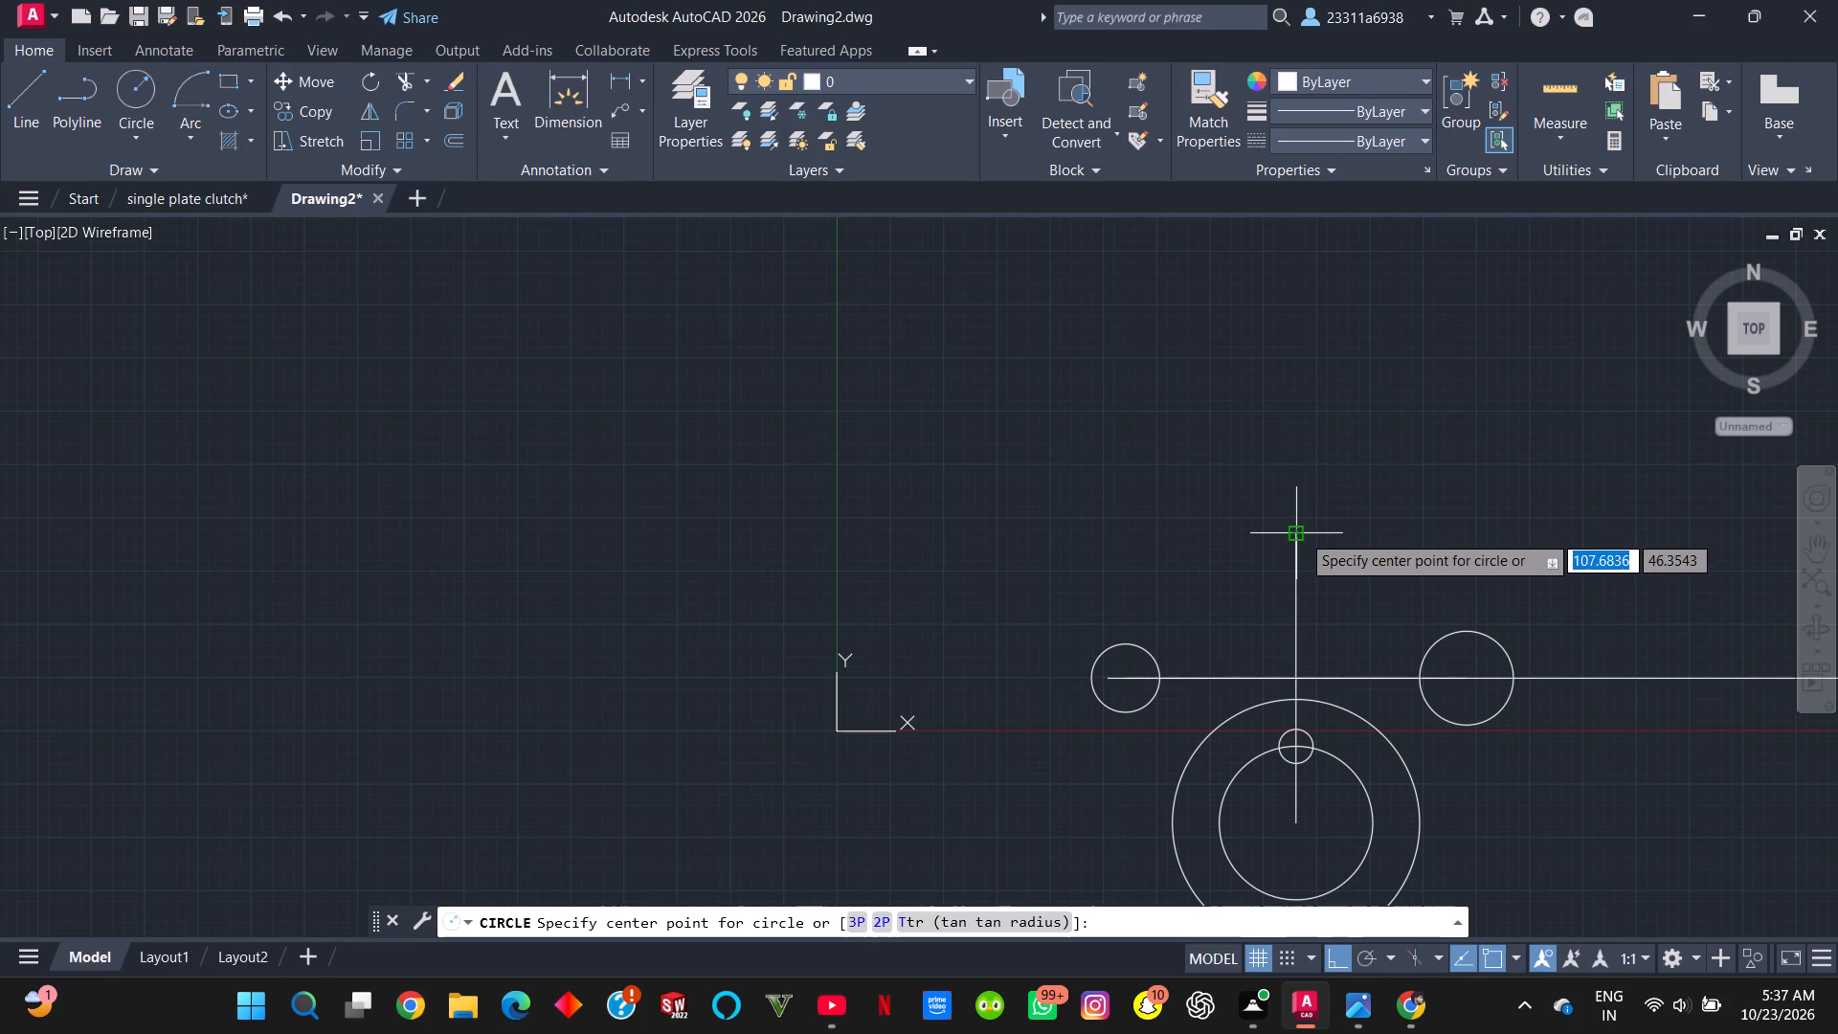
{"action": "left_click", "coordinate": [1301, 533]}
{"action": "type", "text": "29"}
{"action": "key", "text": "Return"}
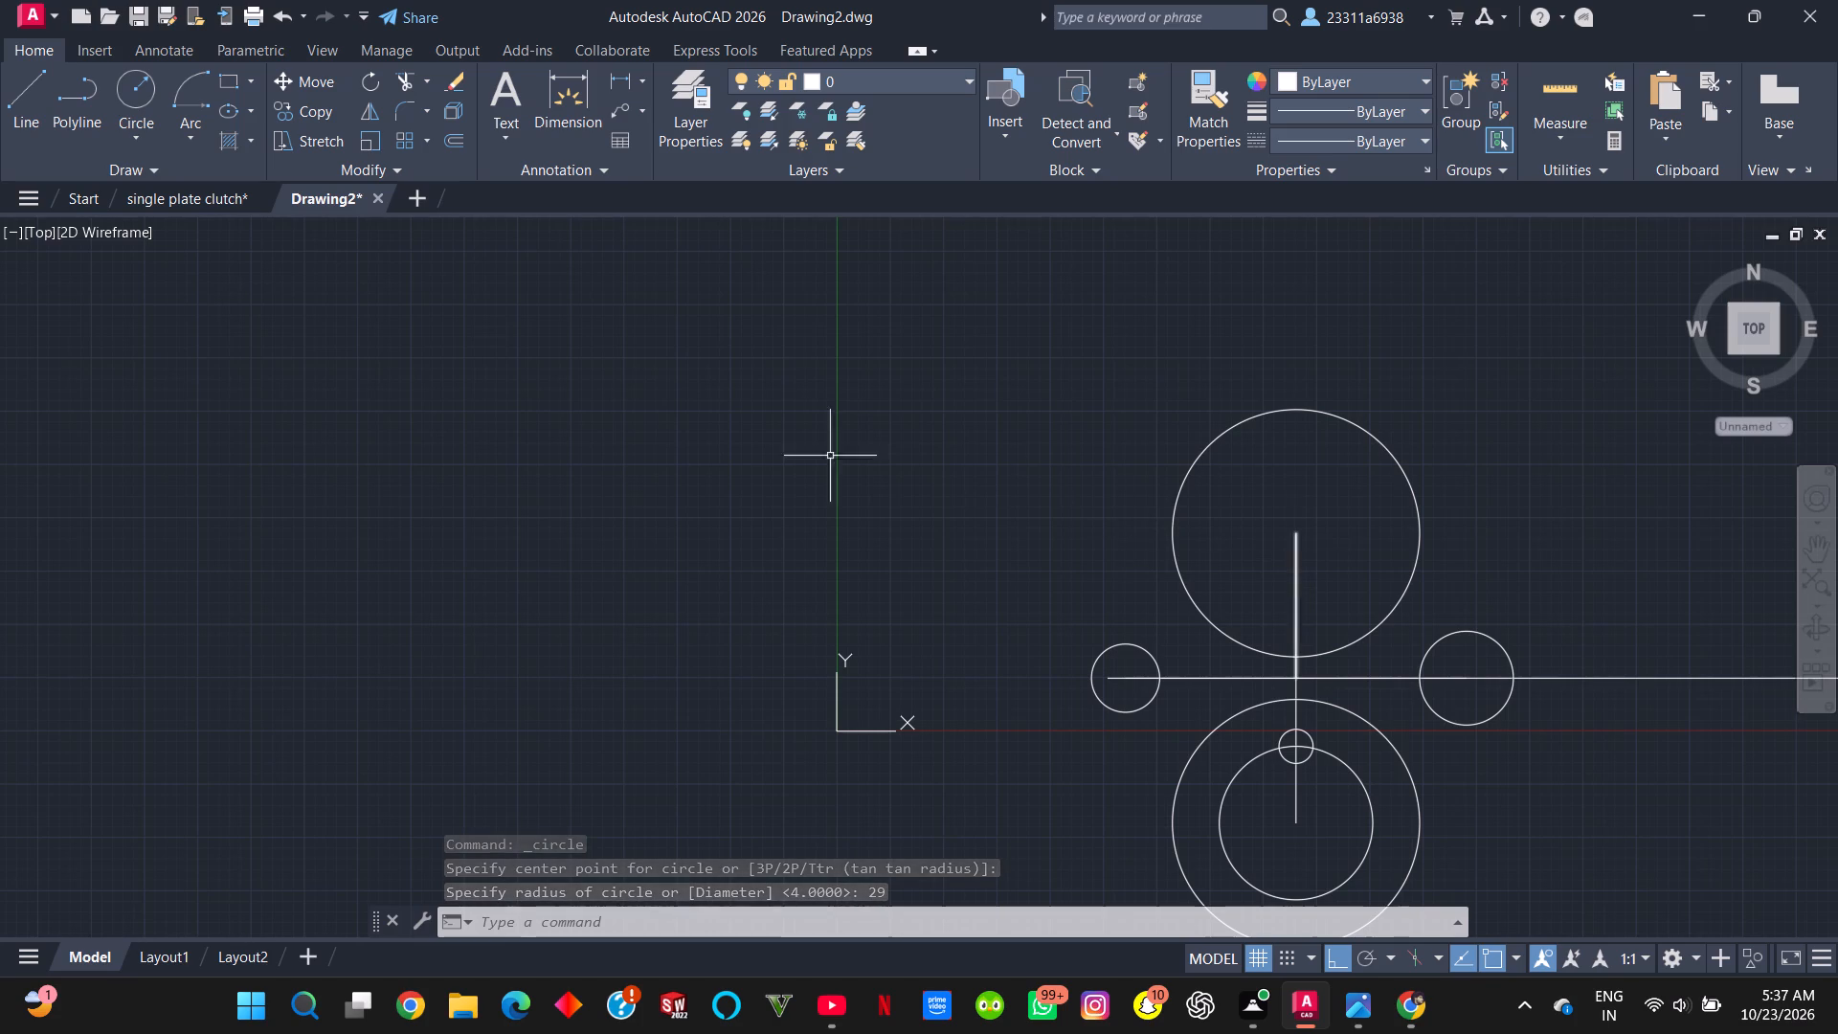
Draw a concentric circle of radius 20 inside the upper radius-29 circle.
{"action": "left_click", "coordinate": [151, 90]}
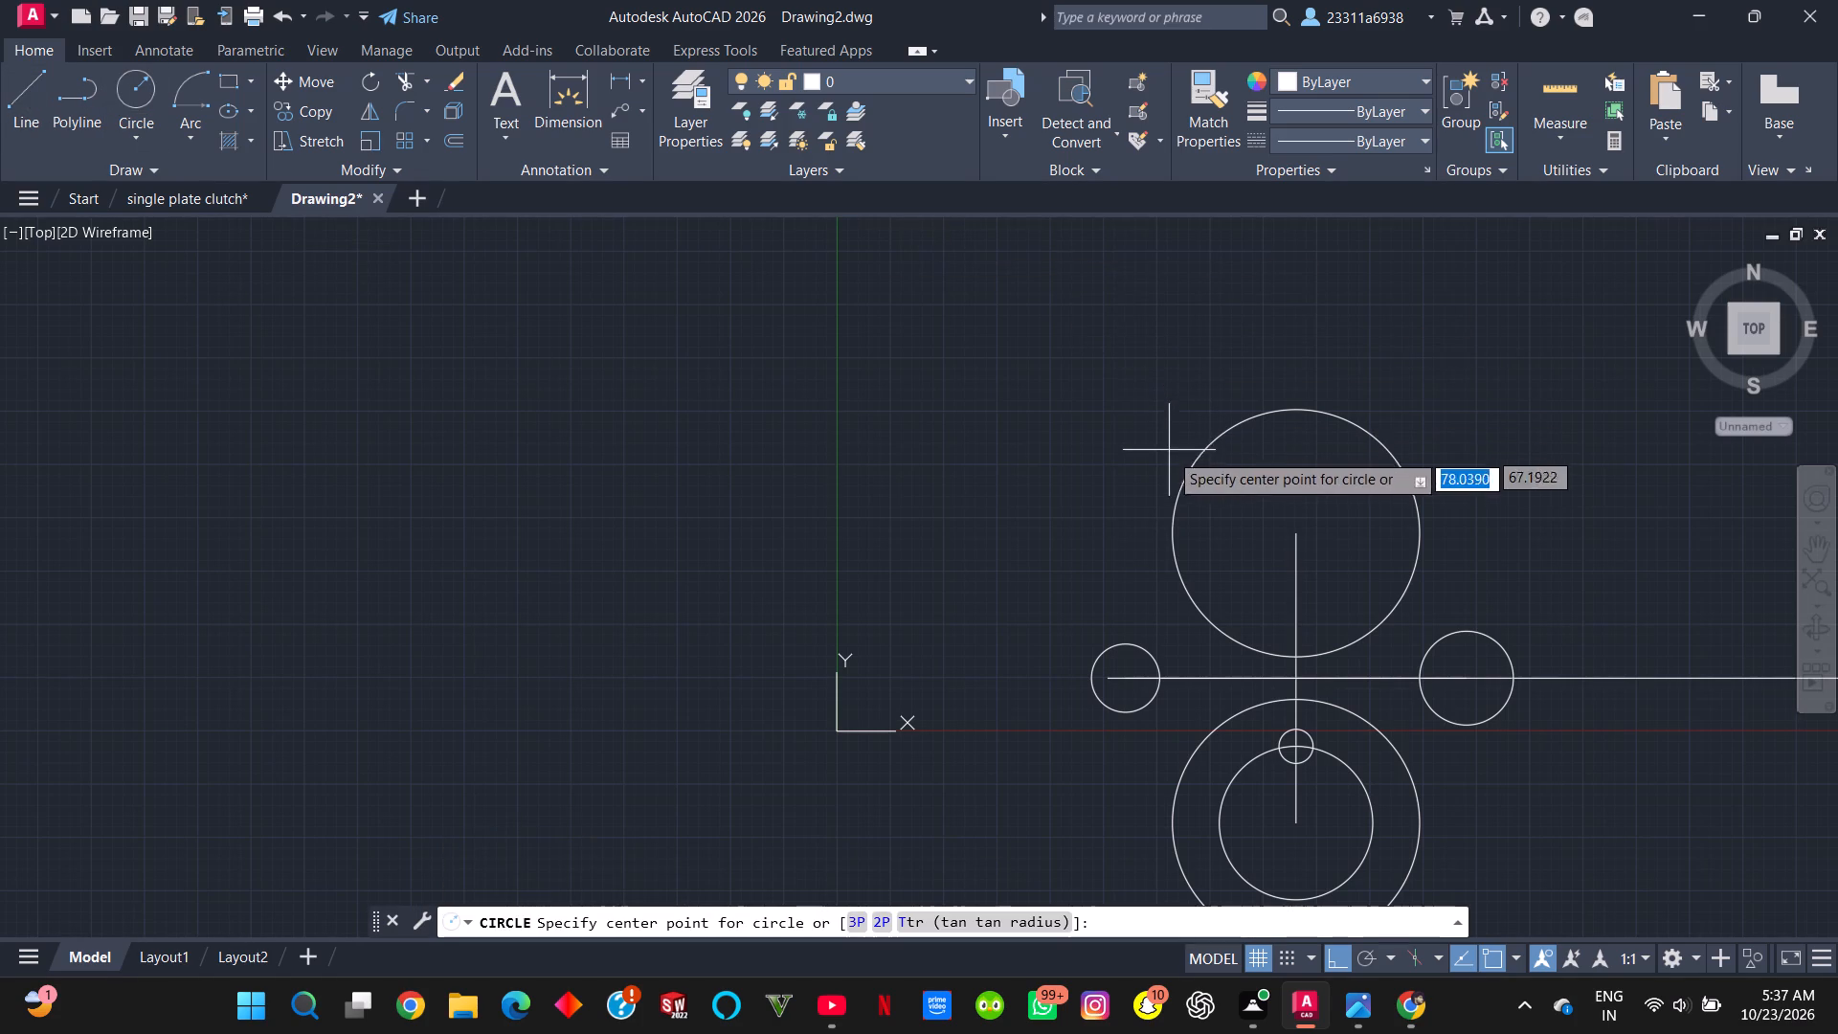
{"action": "left_click", "coordinate": [1300, 539]}
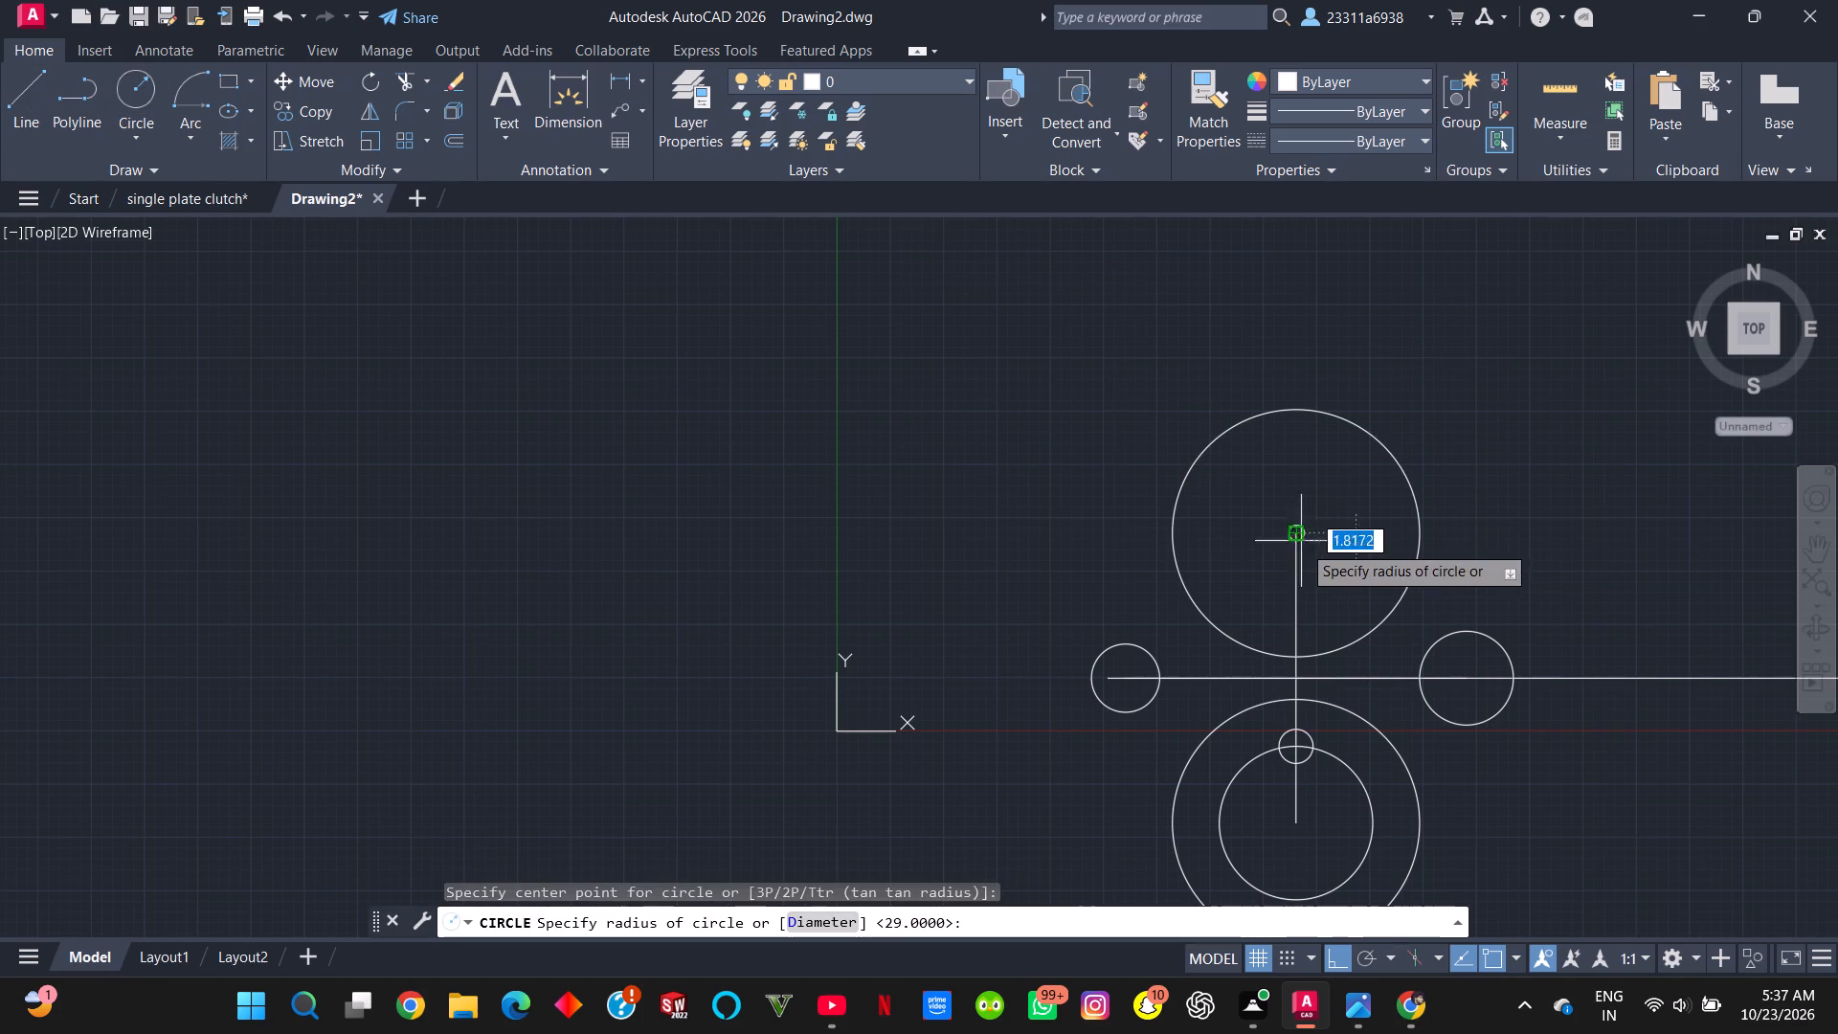
{"action": "type", "text": "20."}
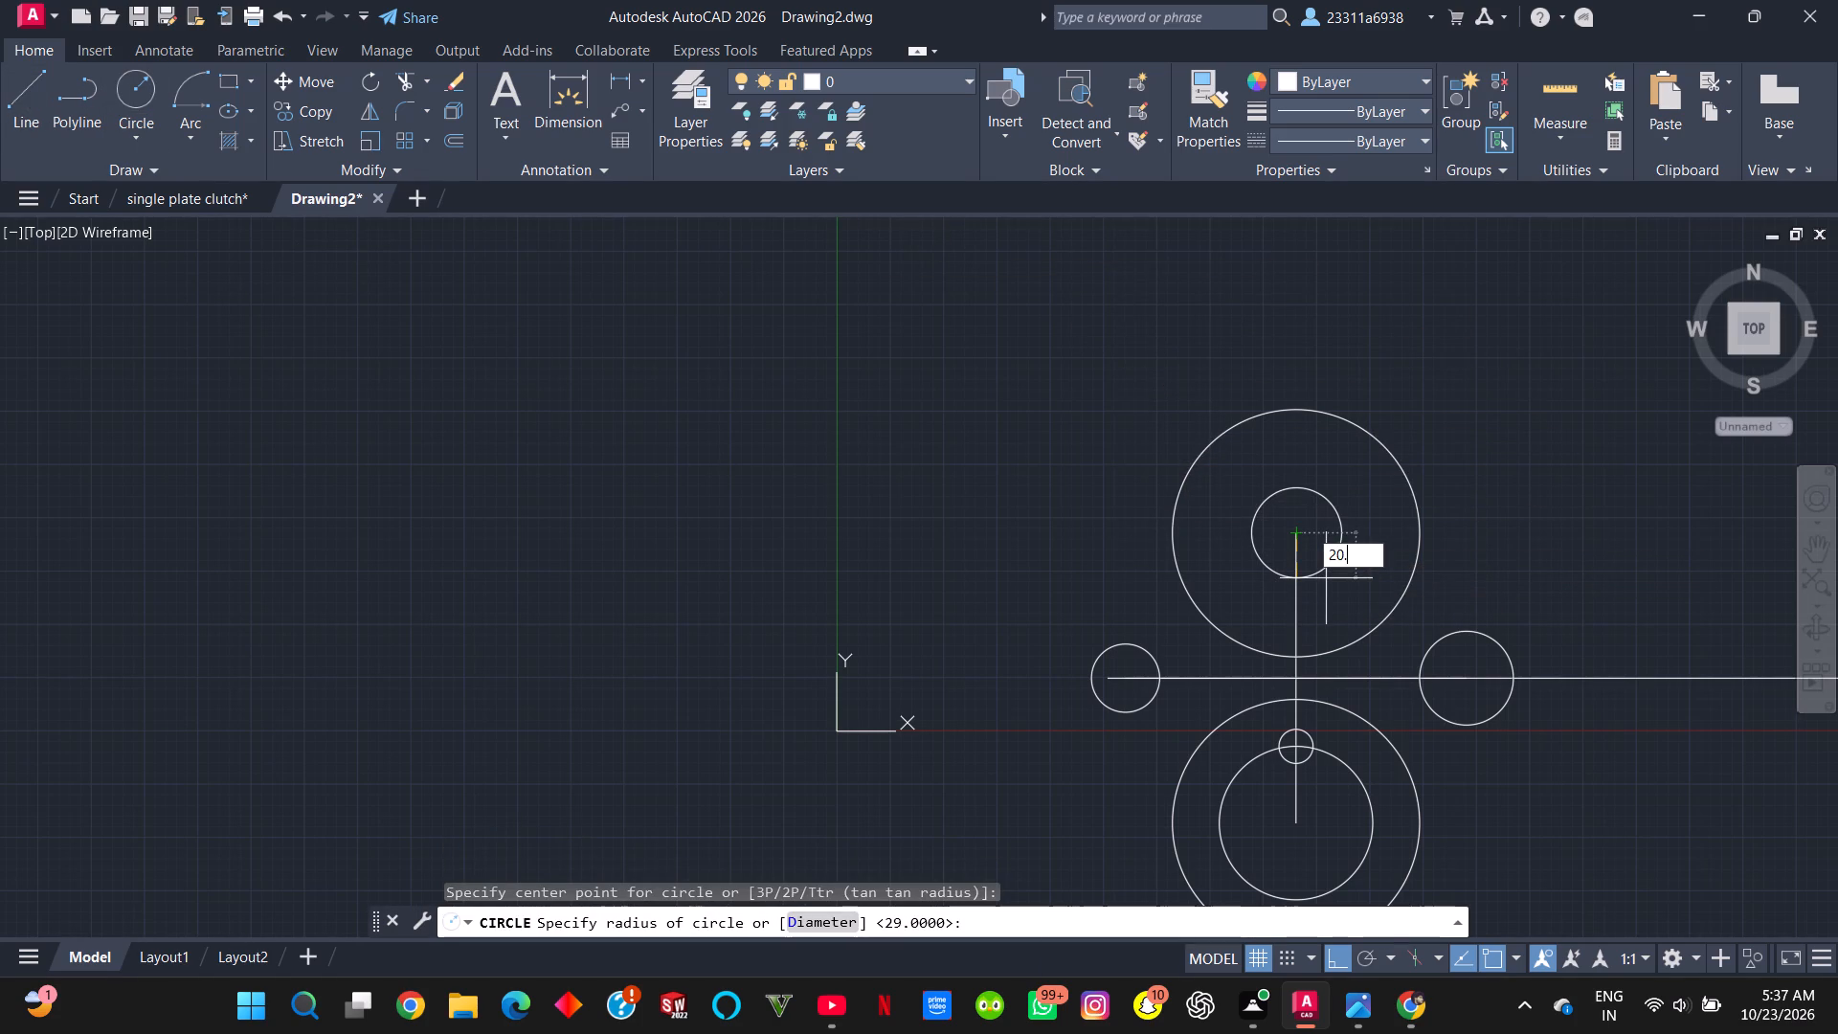
{"action": "key", "text": "BackSpace"}
{"action": "key", "text": "Return"}
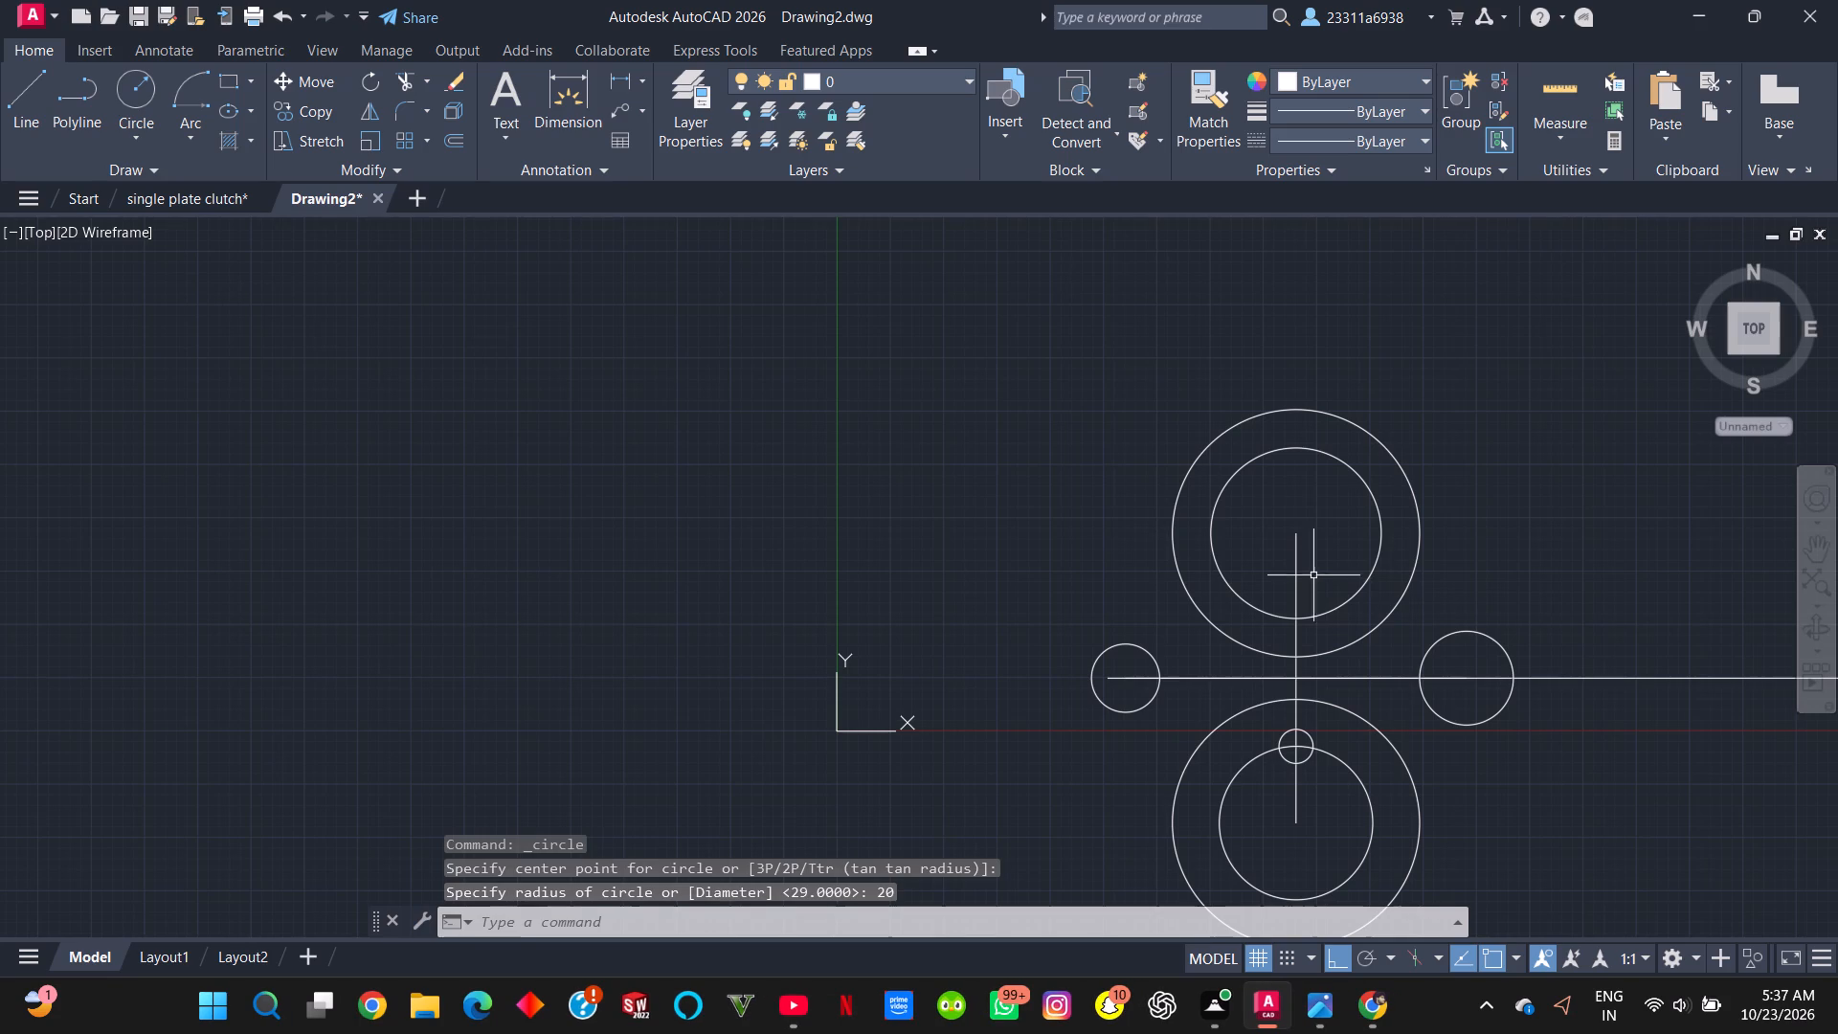
Draw a circle of radius 5 centred where the vertical line crosses the bottom of the upper radius-20 circle.
{"action": "left_click", "coordinate": [132, 105]}
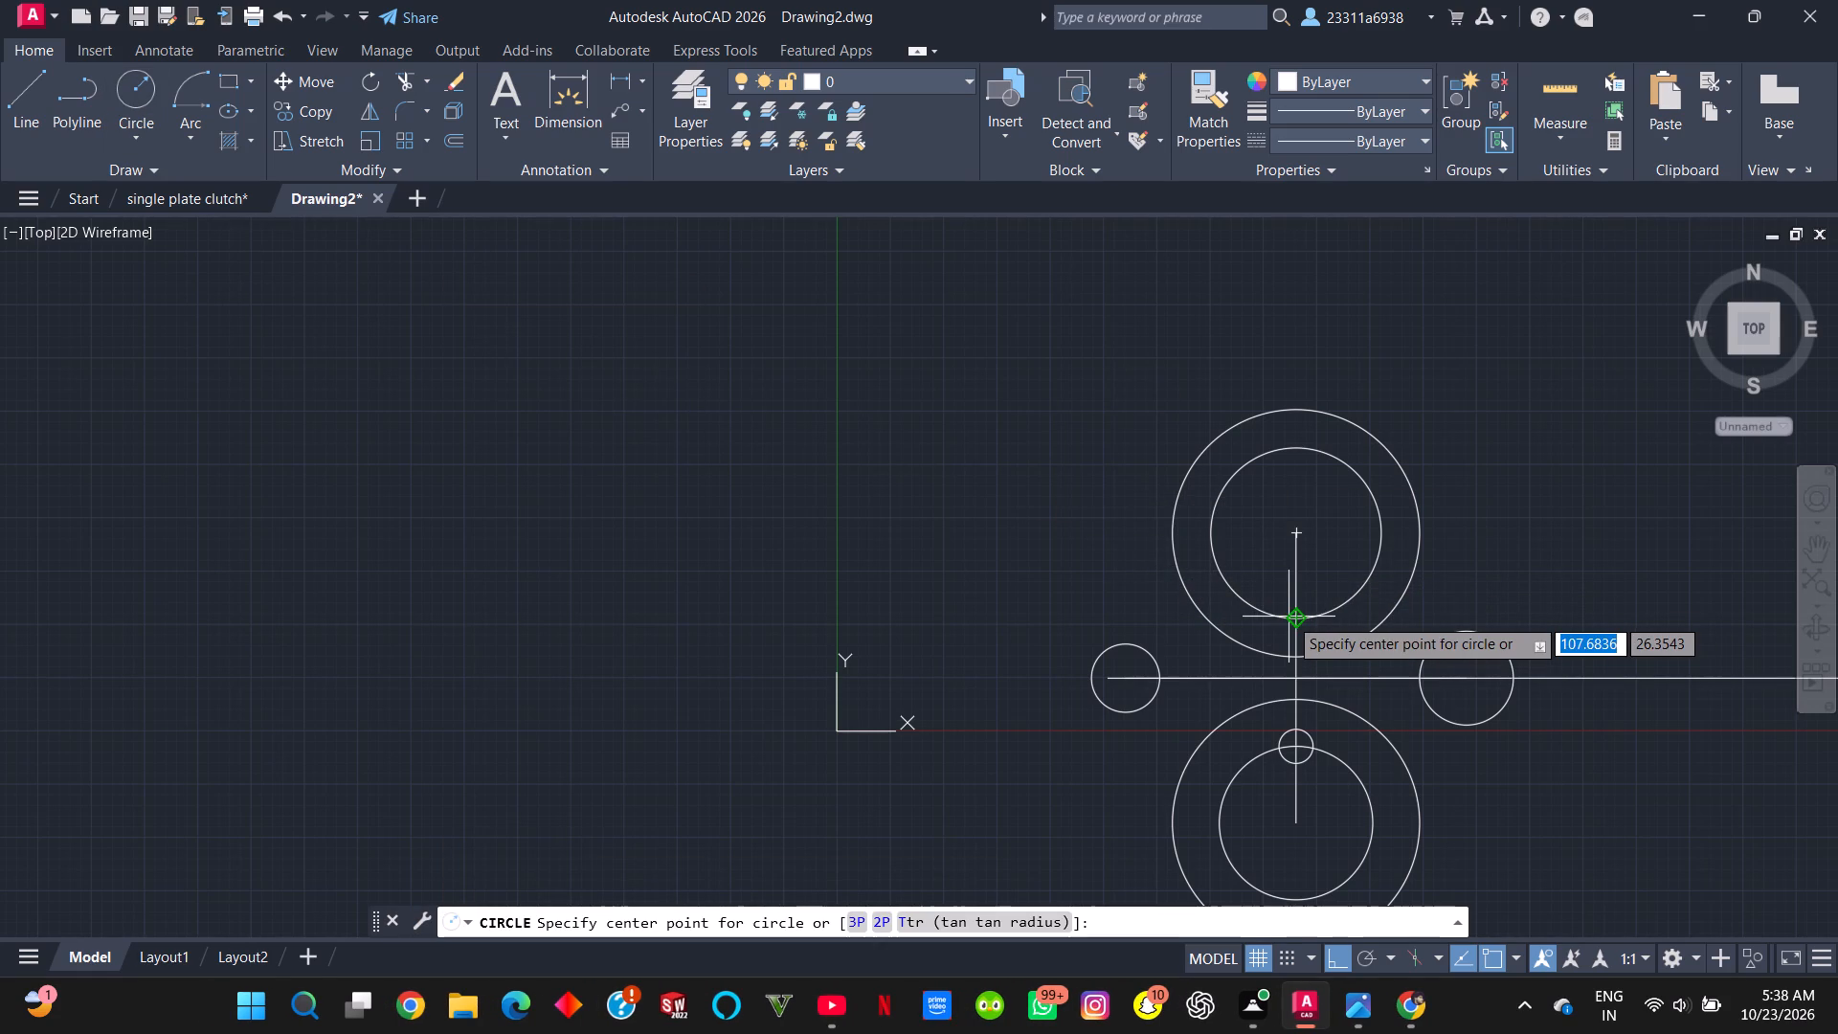
{"action": "left_click", "coordinate": [1295, 619]}
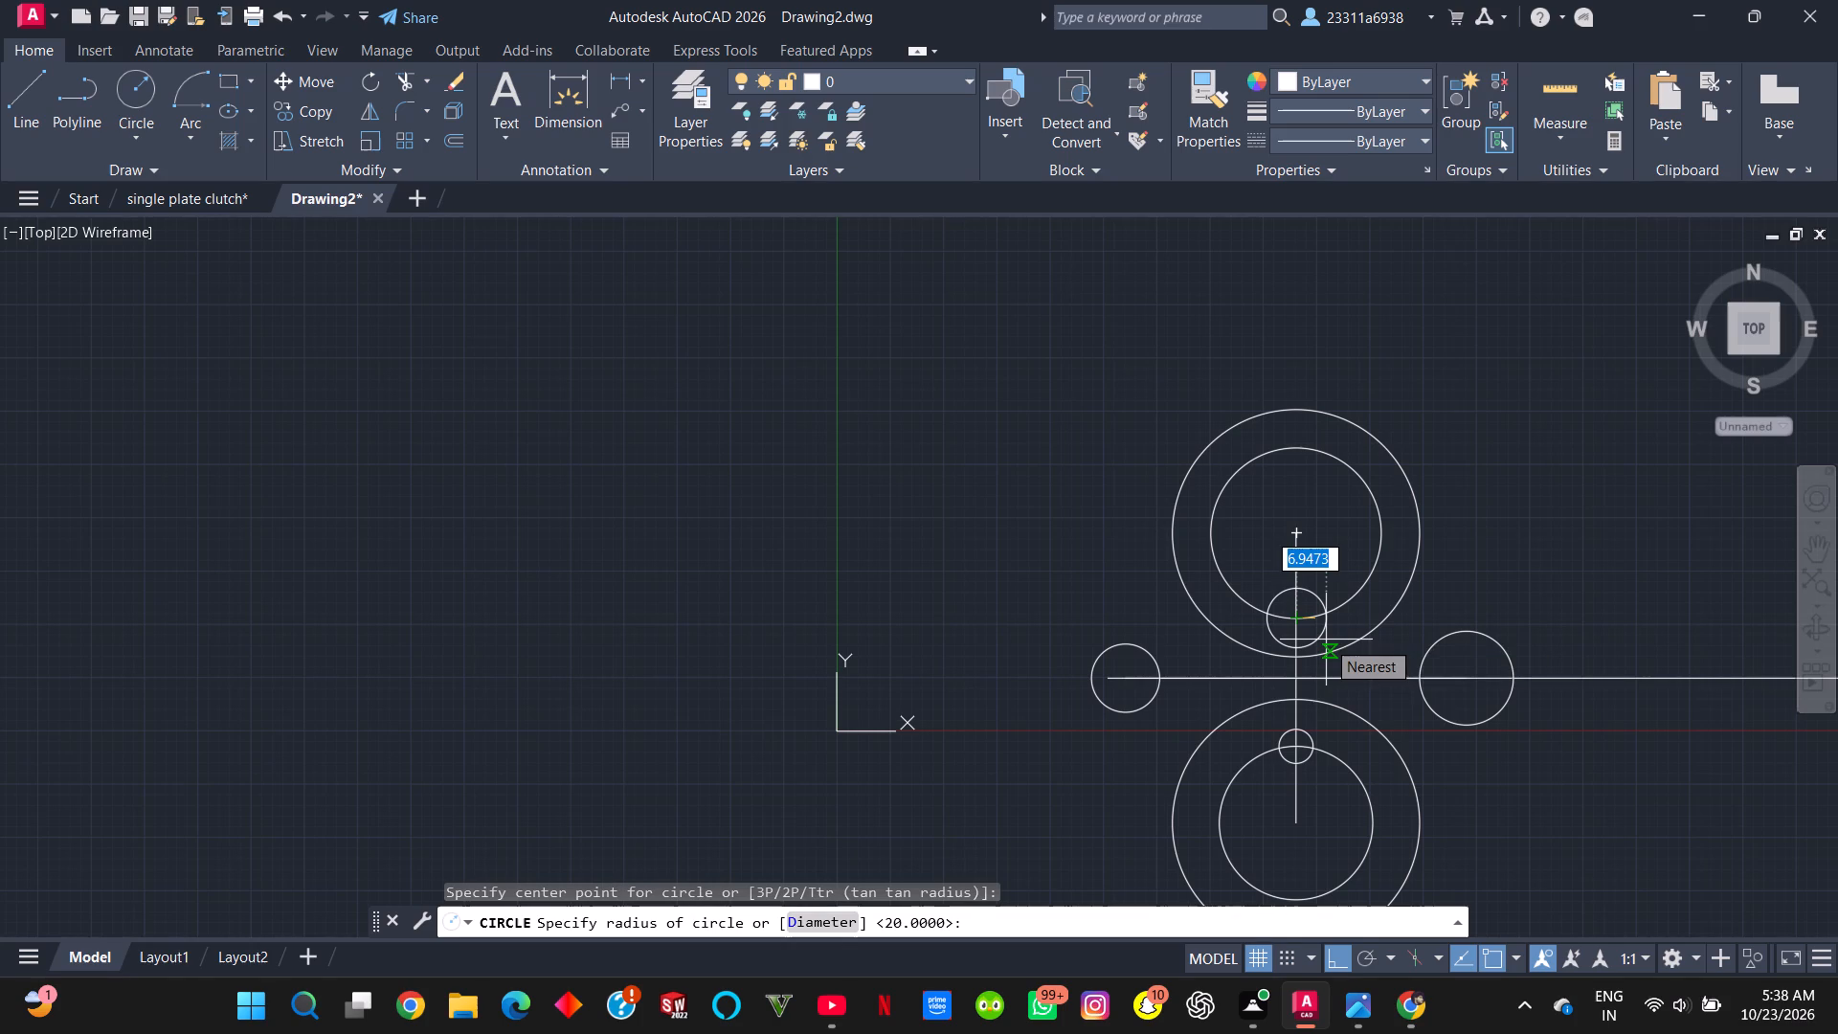
{"action": "key", "text": "5"}
{"action": "key", "text": "Return"}
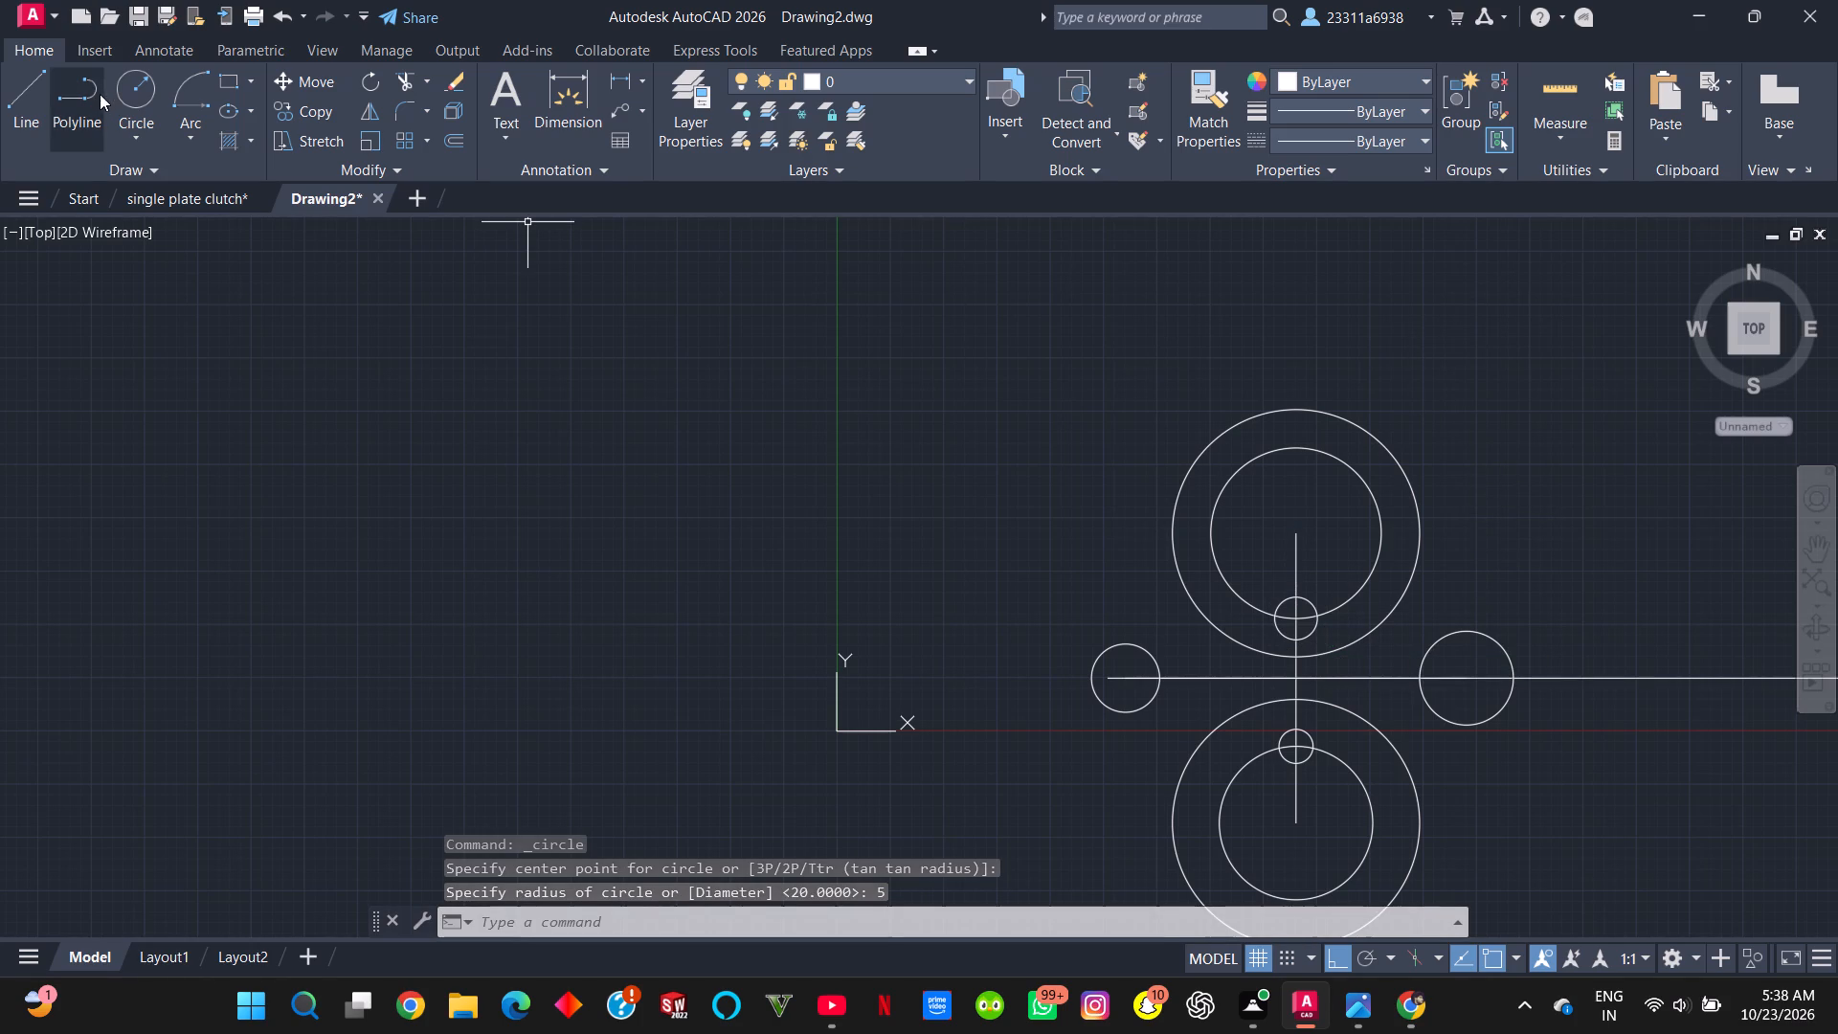
Create a polar array of the radius-5 circle about the centre of the upper radius-20 circle.
{"action": "left_click", "coordinate": [423, 135]}
{"action": "left_click", "coordinate": [484, 271]}
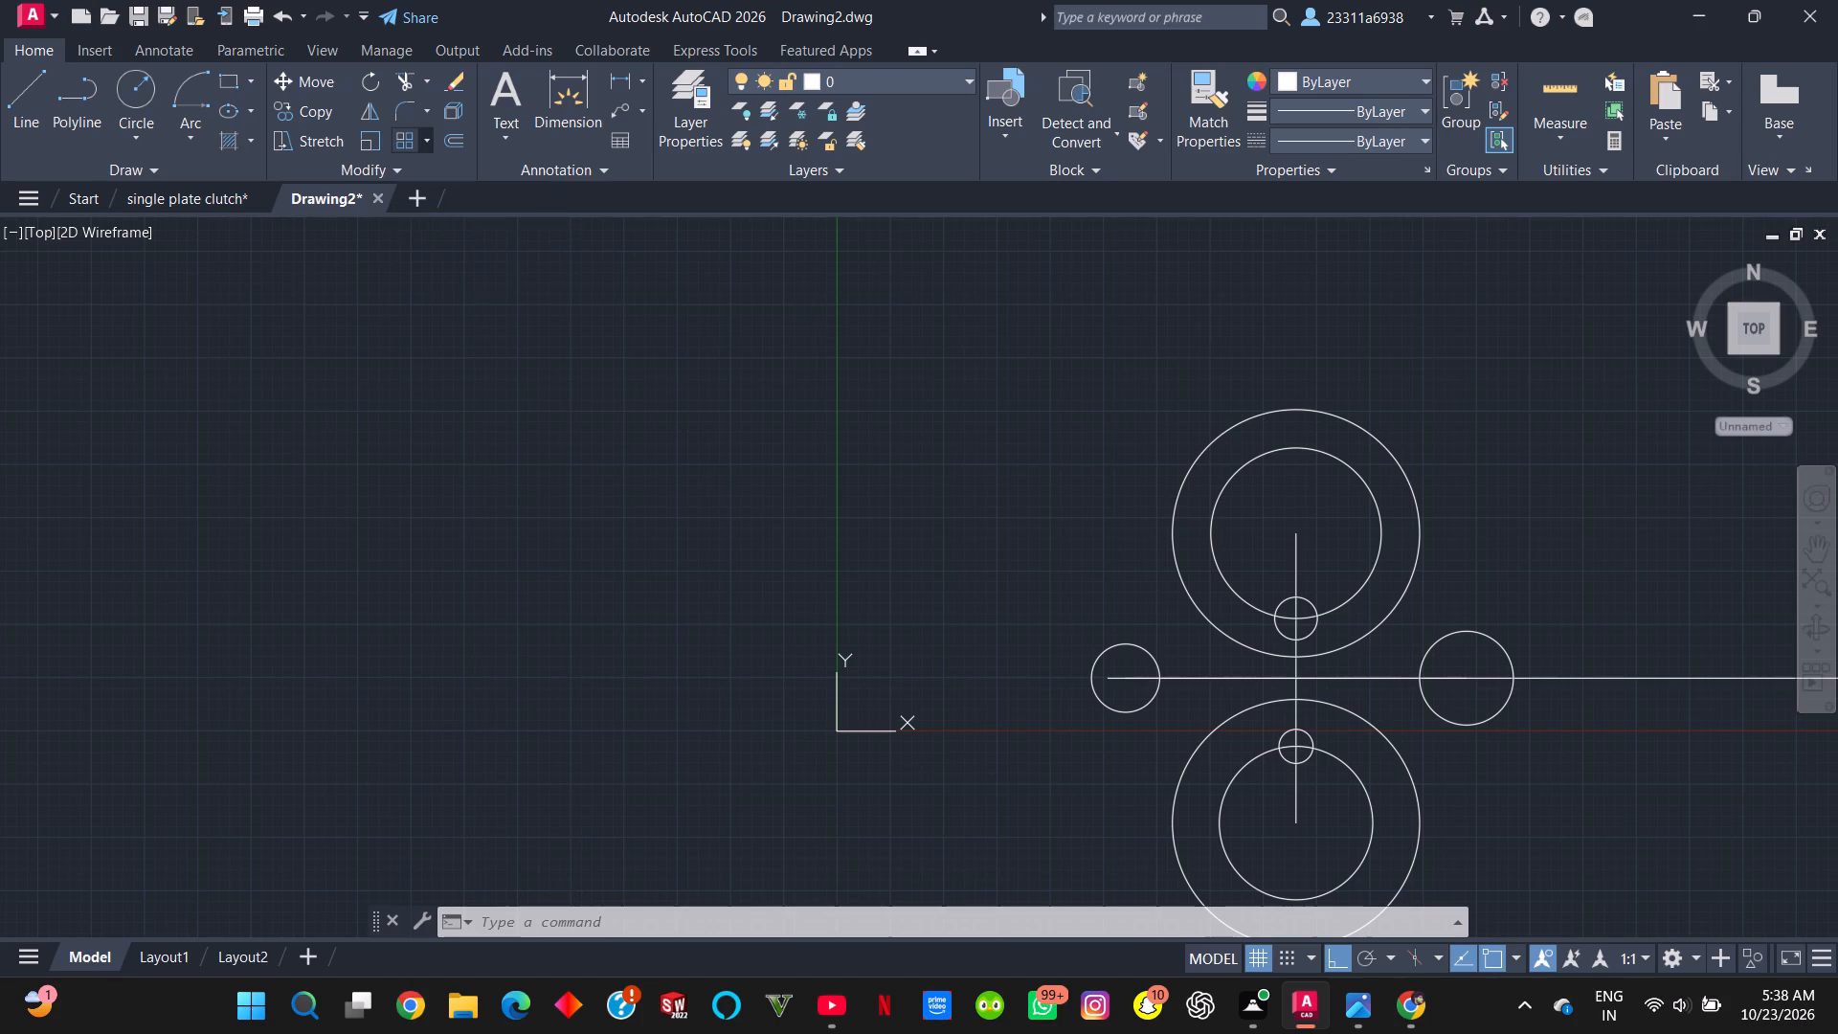
{"action": "left_click", "coordinate": [1314, 630]}
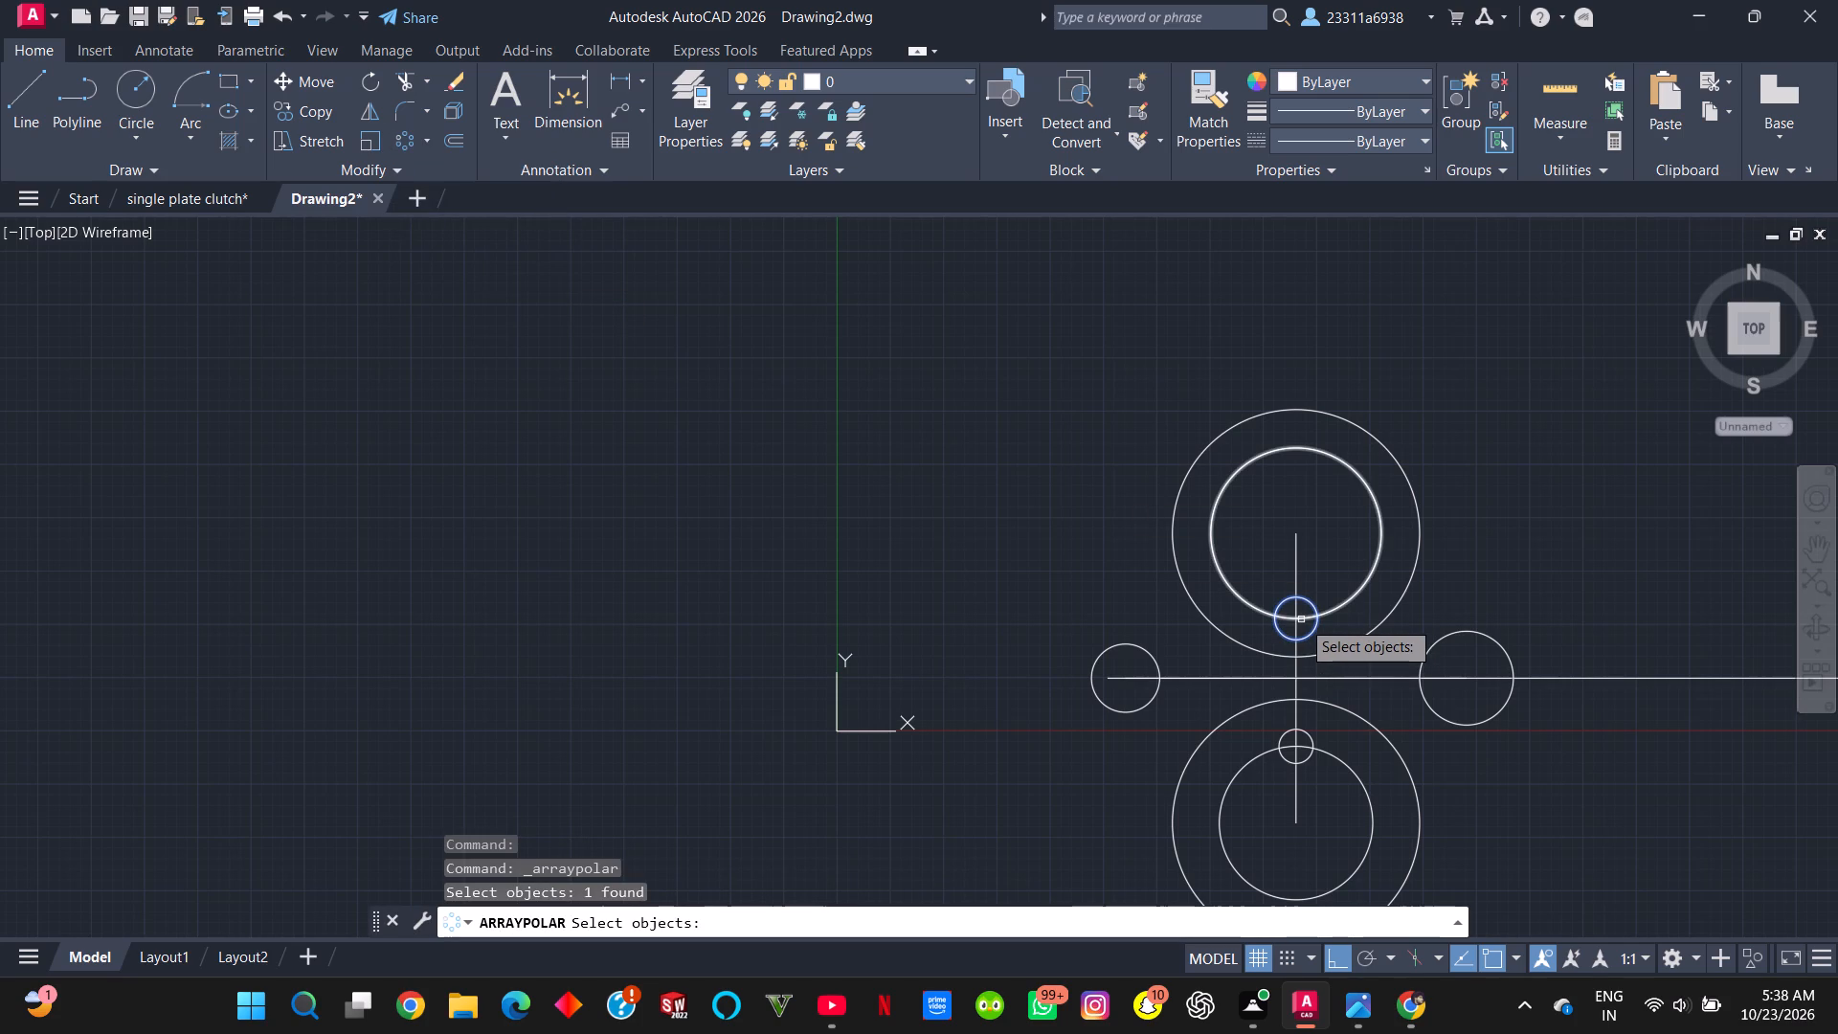
{"action": "key", "text": "Return"}
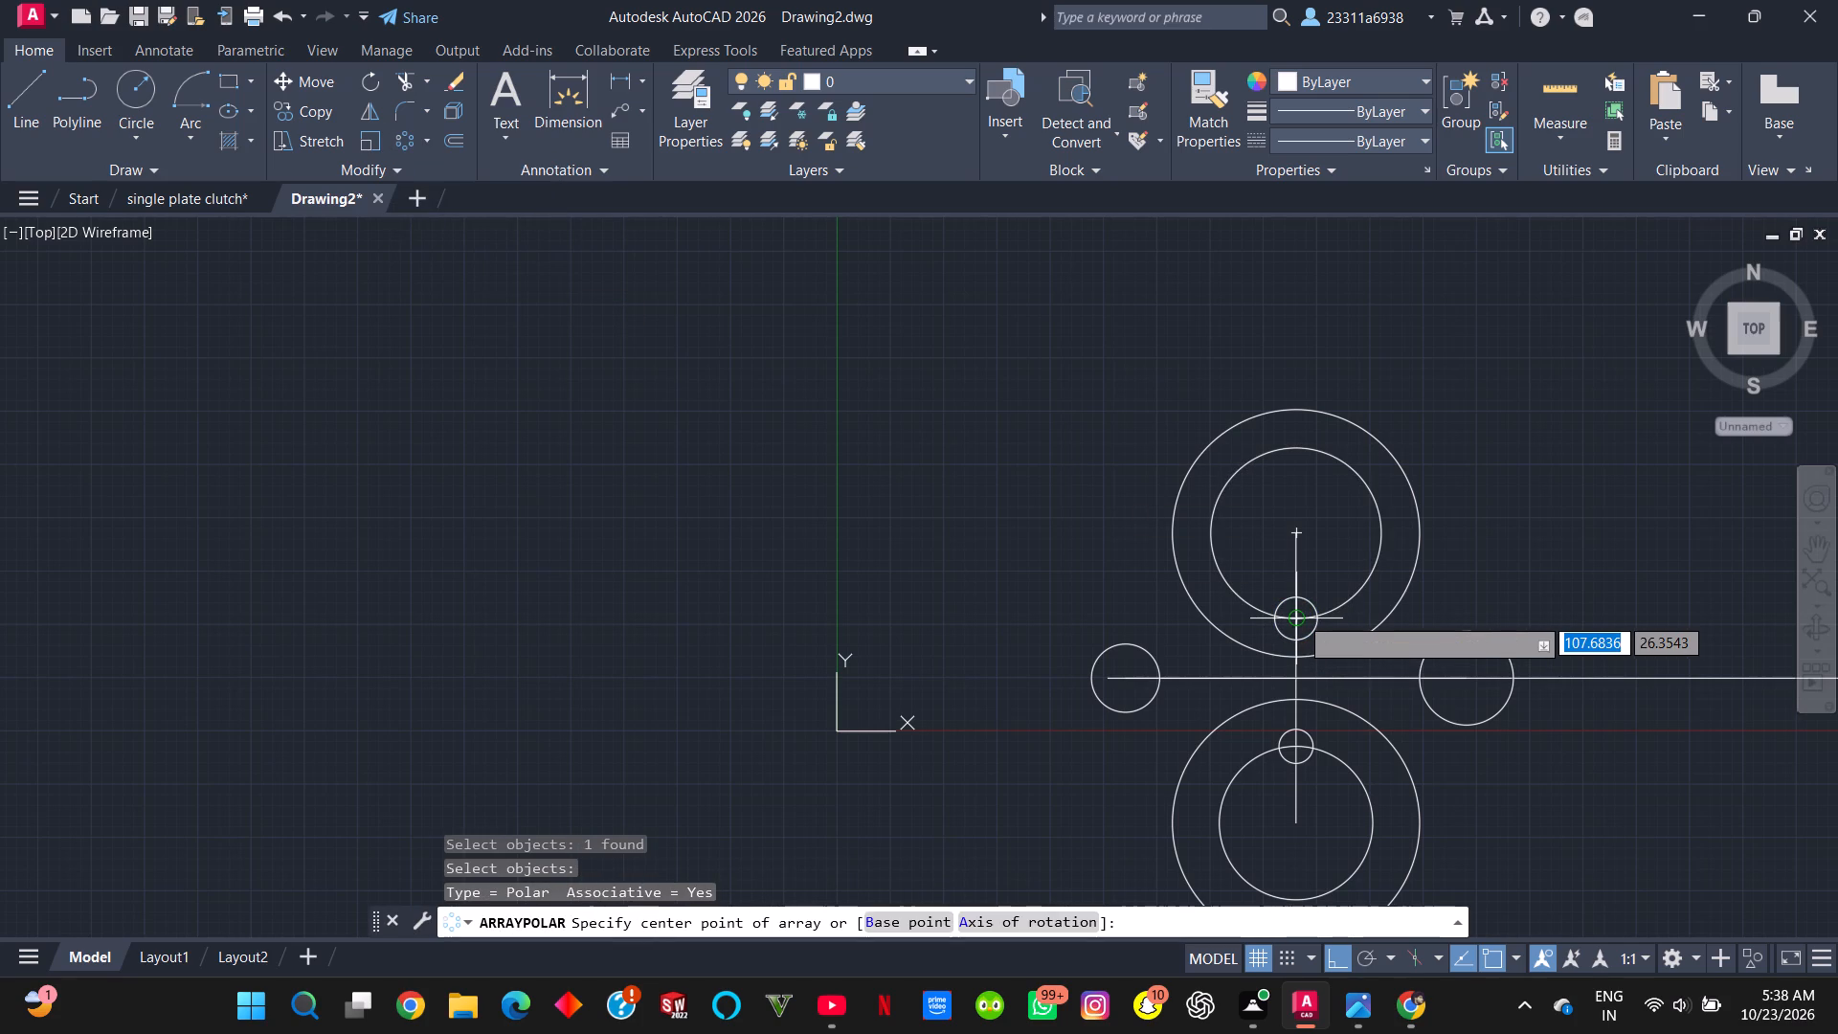
{"action": "left_click", "coordinate": [1294, 533]}
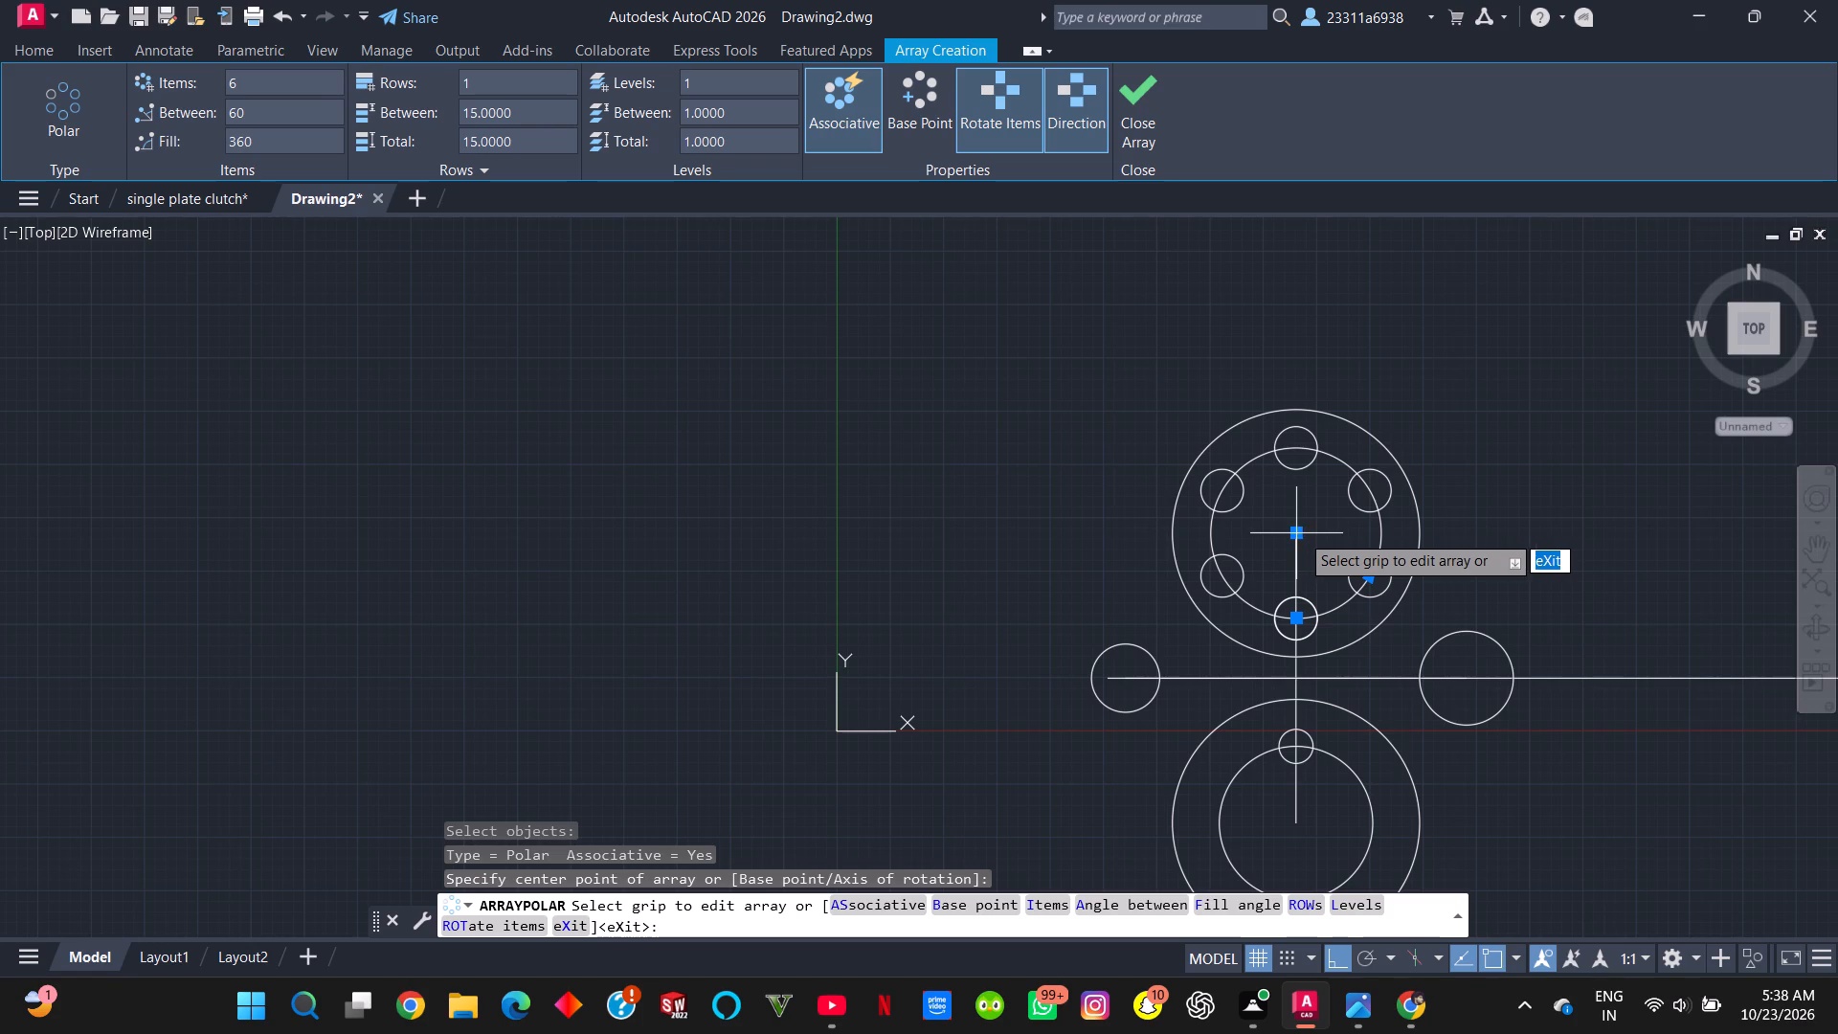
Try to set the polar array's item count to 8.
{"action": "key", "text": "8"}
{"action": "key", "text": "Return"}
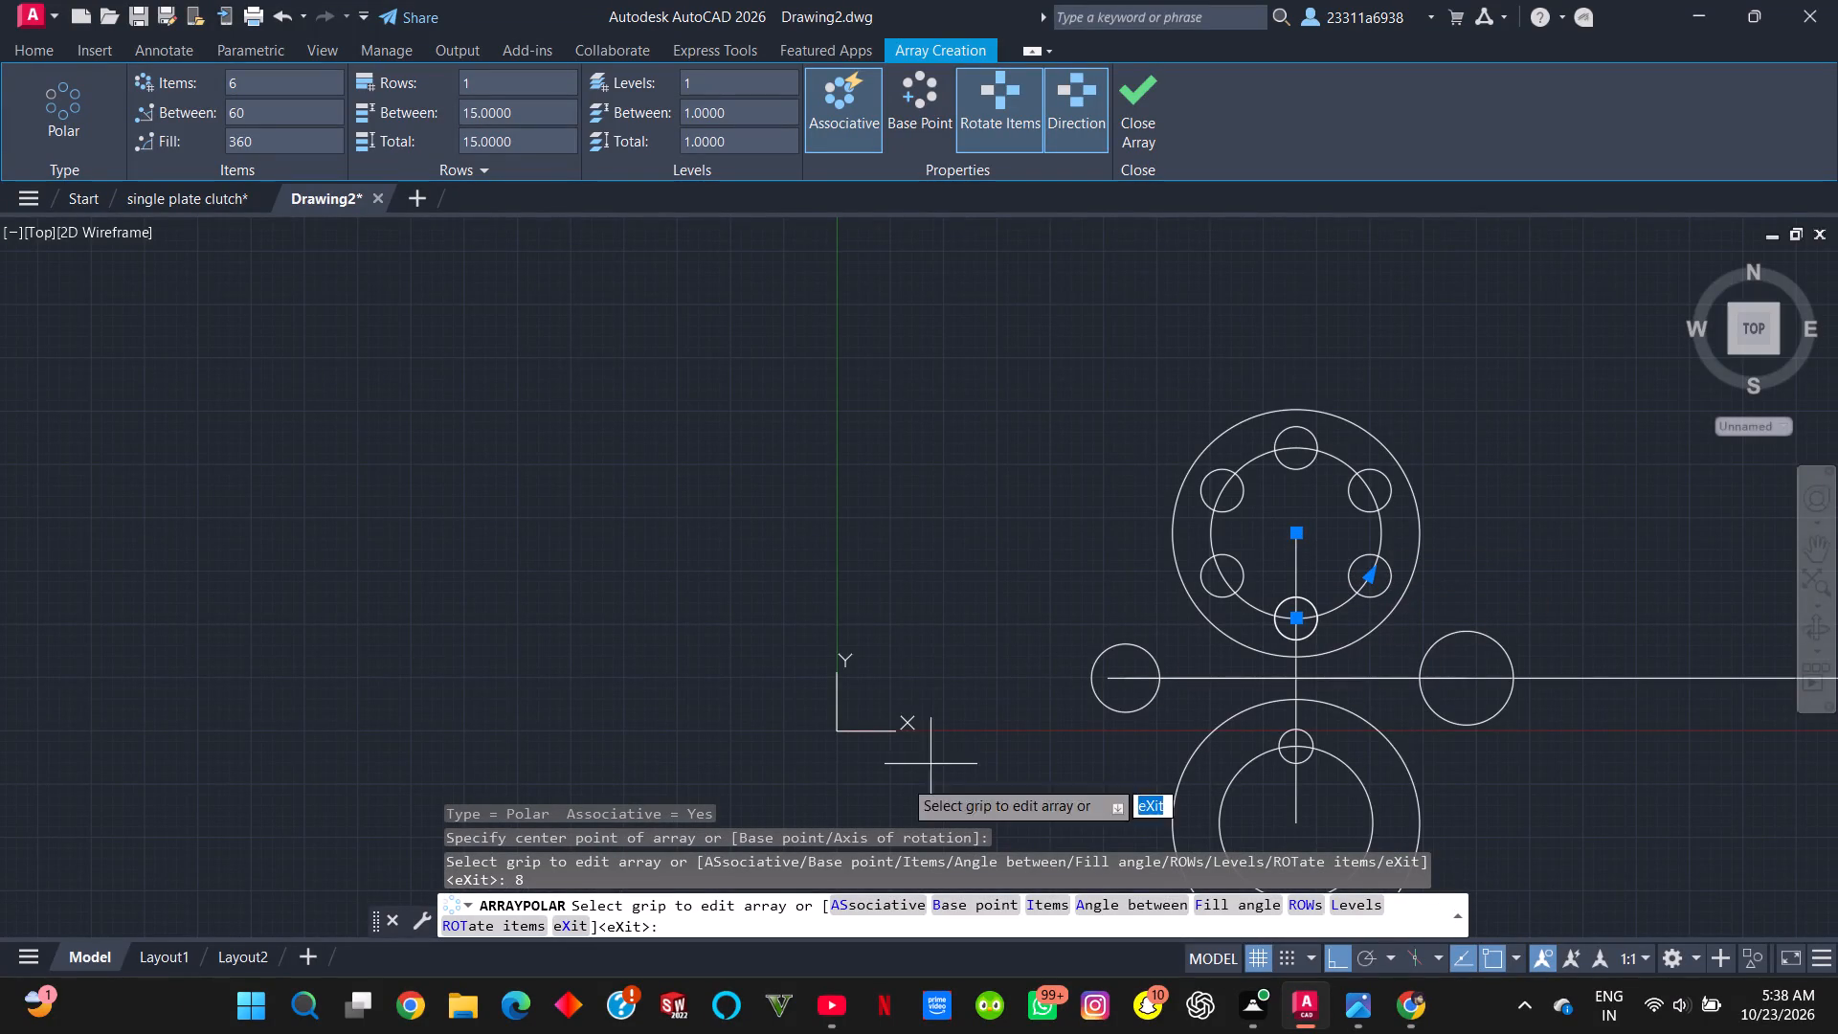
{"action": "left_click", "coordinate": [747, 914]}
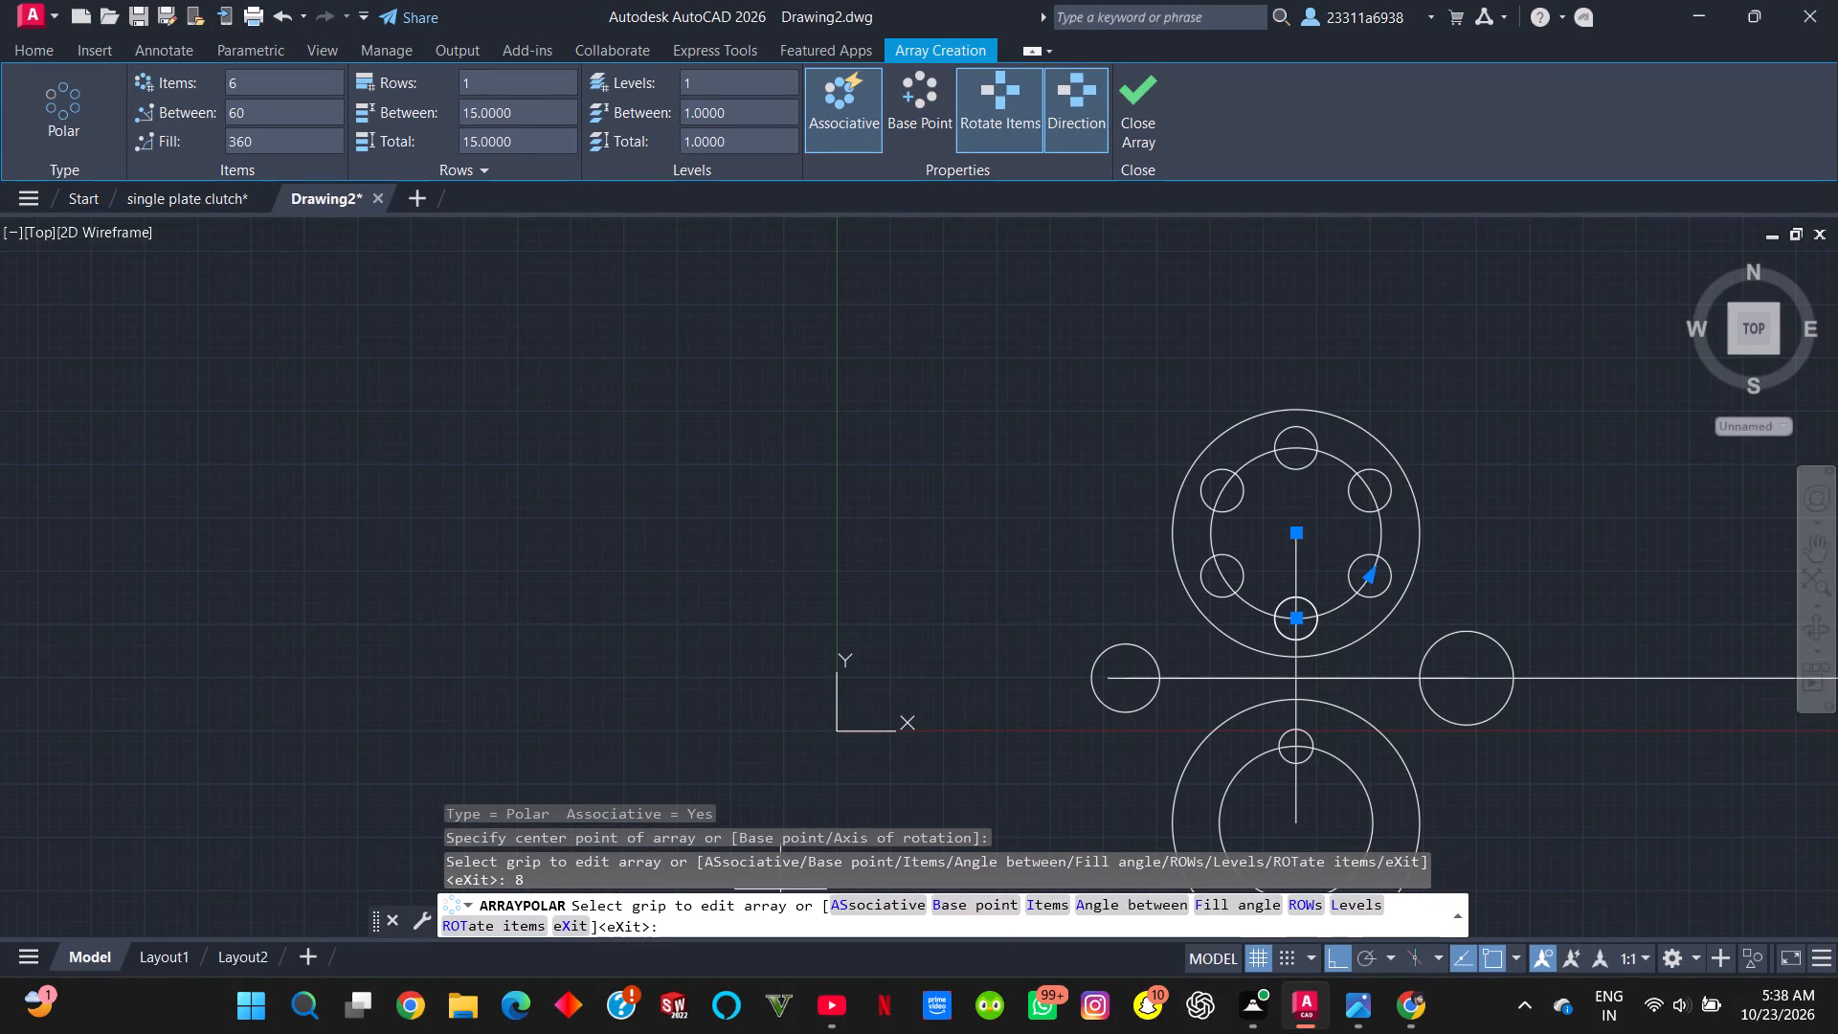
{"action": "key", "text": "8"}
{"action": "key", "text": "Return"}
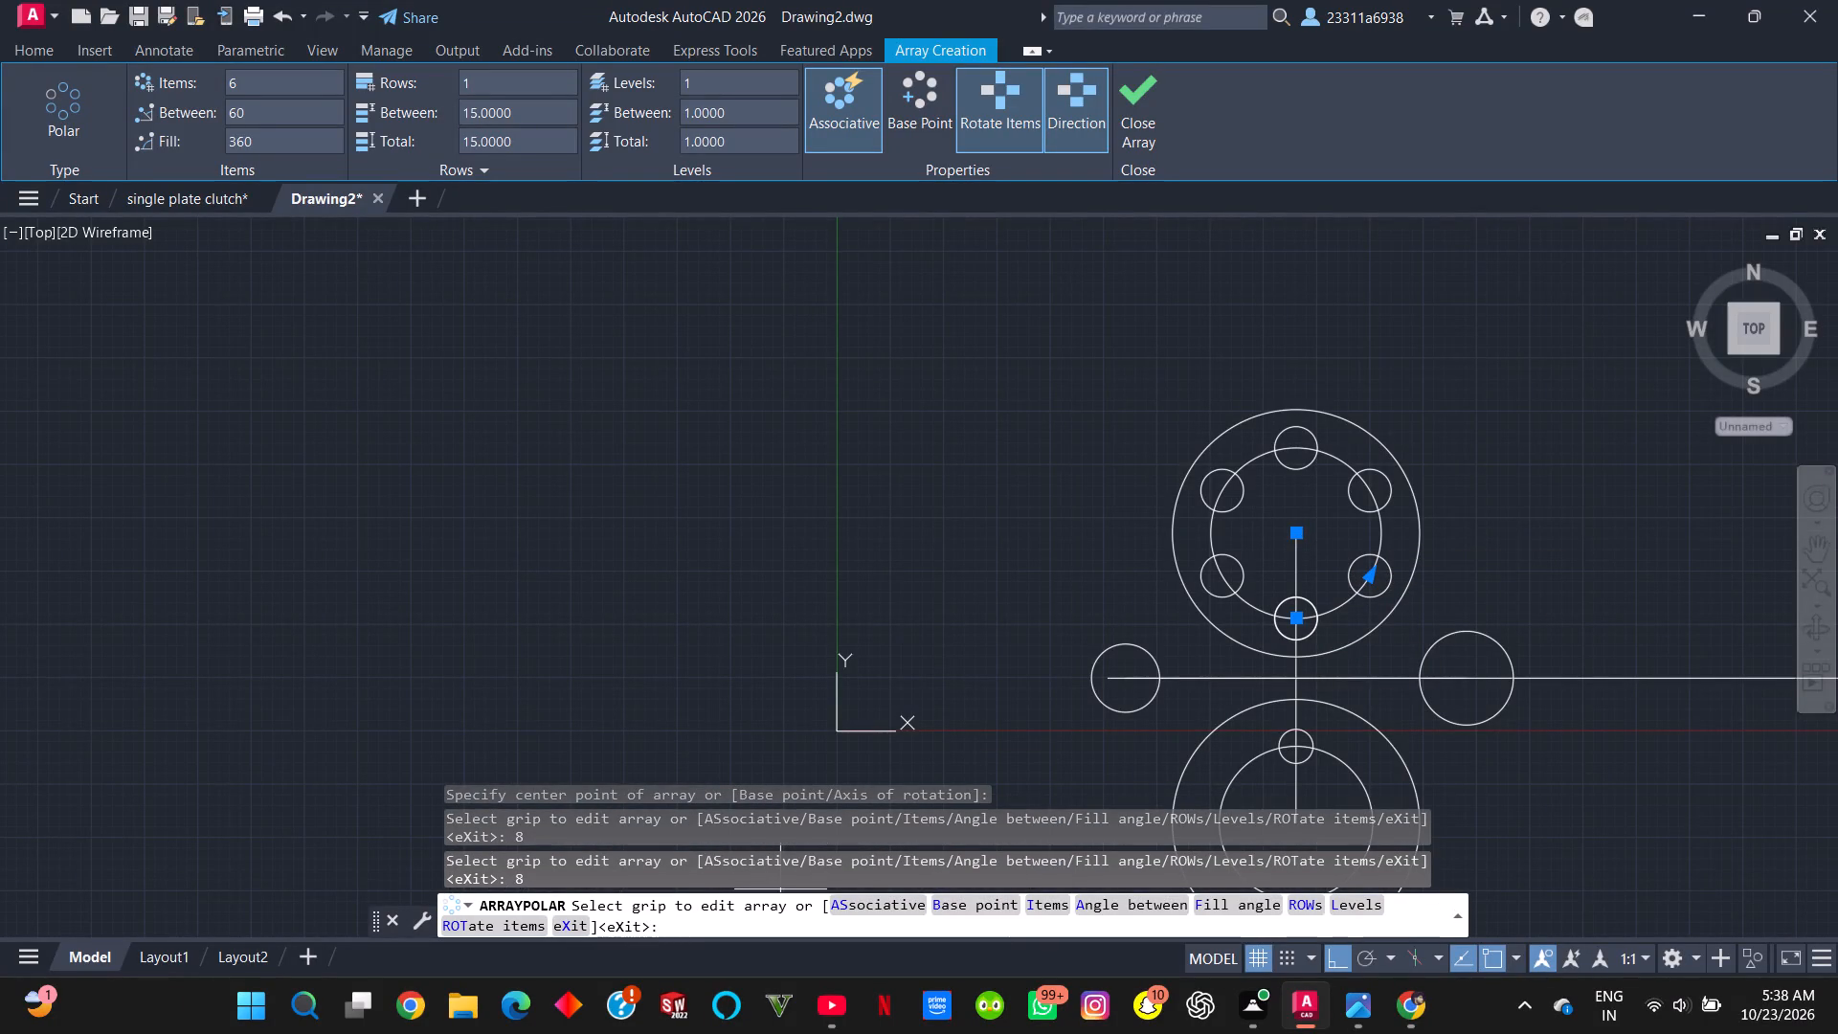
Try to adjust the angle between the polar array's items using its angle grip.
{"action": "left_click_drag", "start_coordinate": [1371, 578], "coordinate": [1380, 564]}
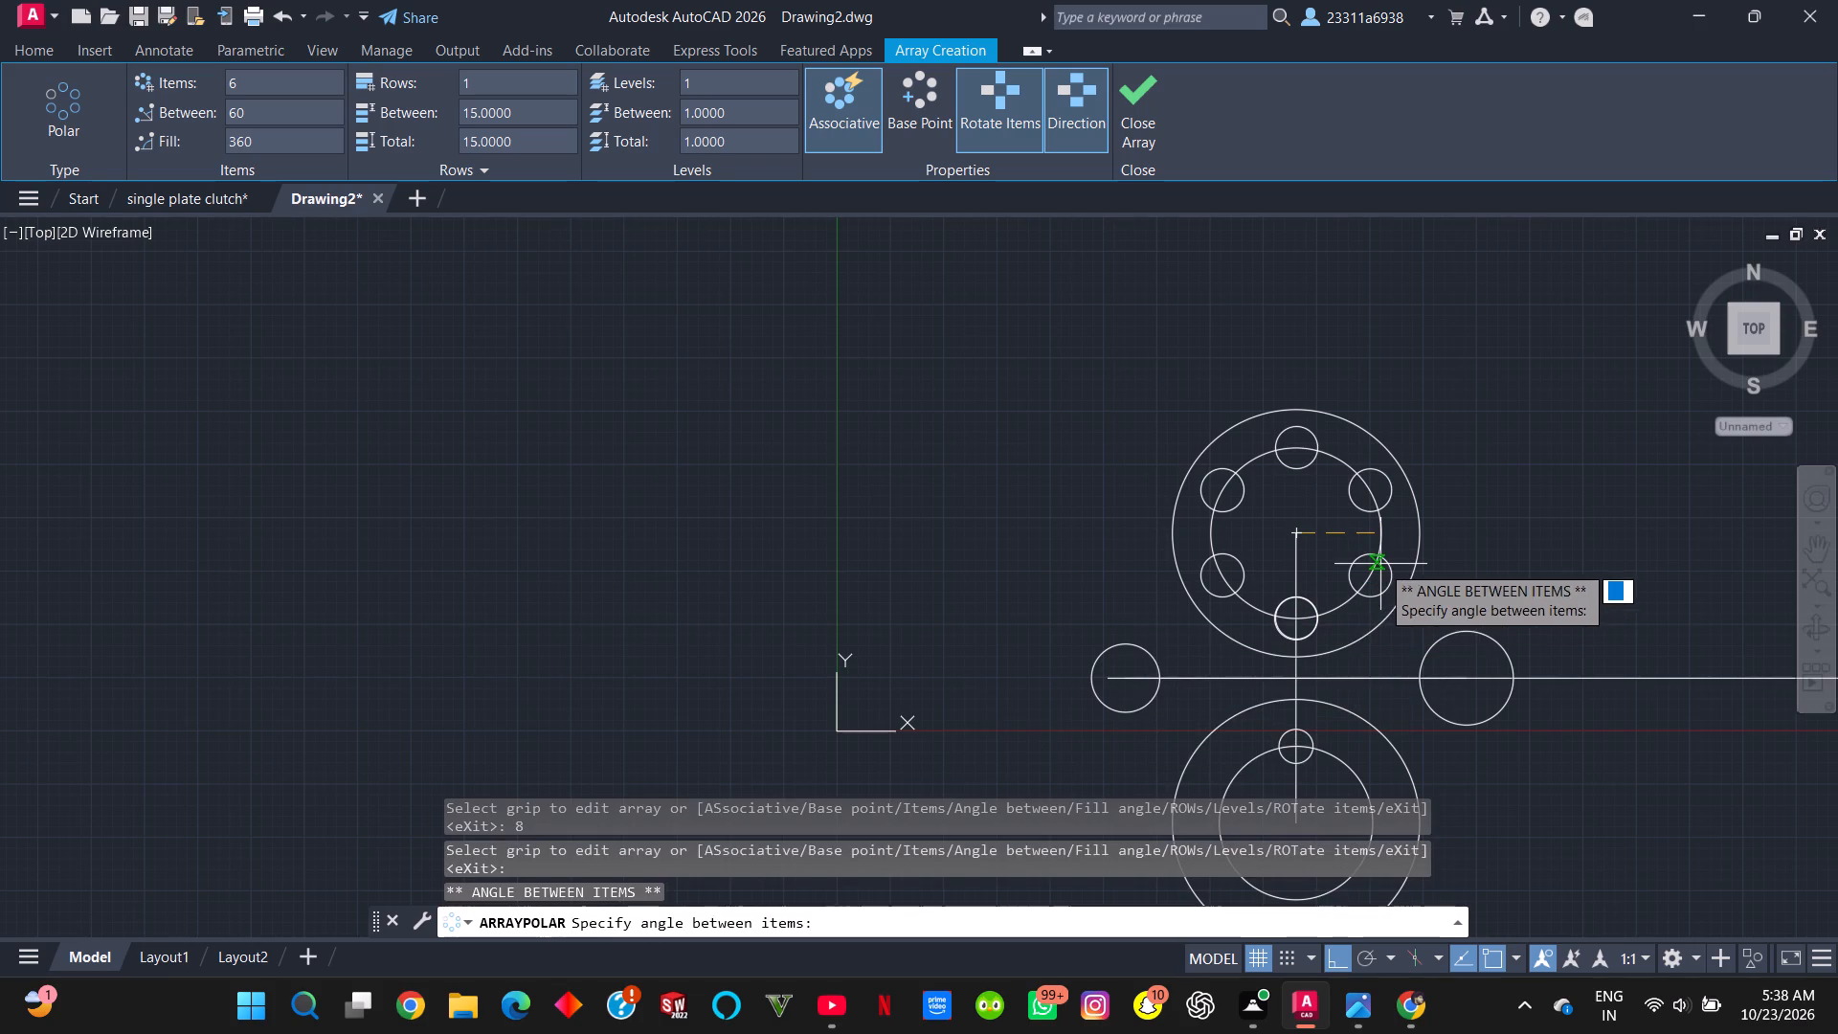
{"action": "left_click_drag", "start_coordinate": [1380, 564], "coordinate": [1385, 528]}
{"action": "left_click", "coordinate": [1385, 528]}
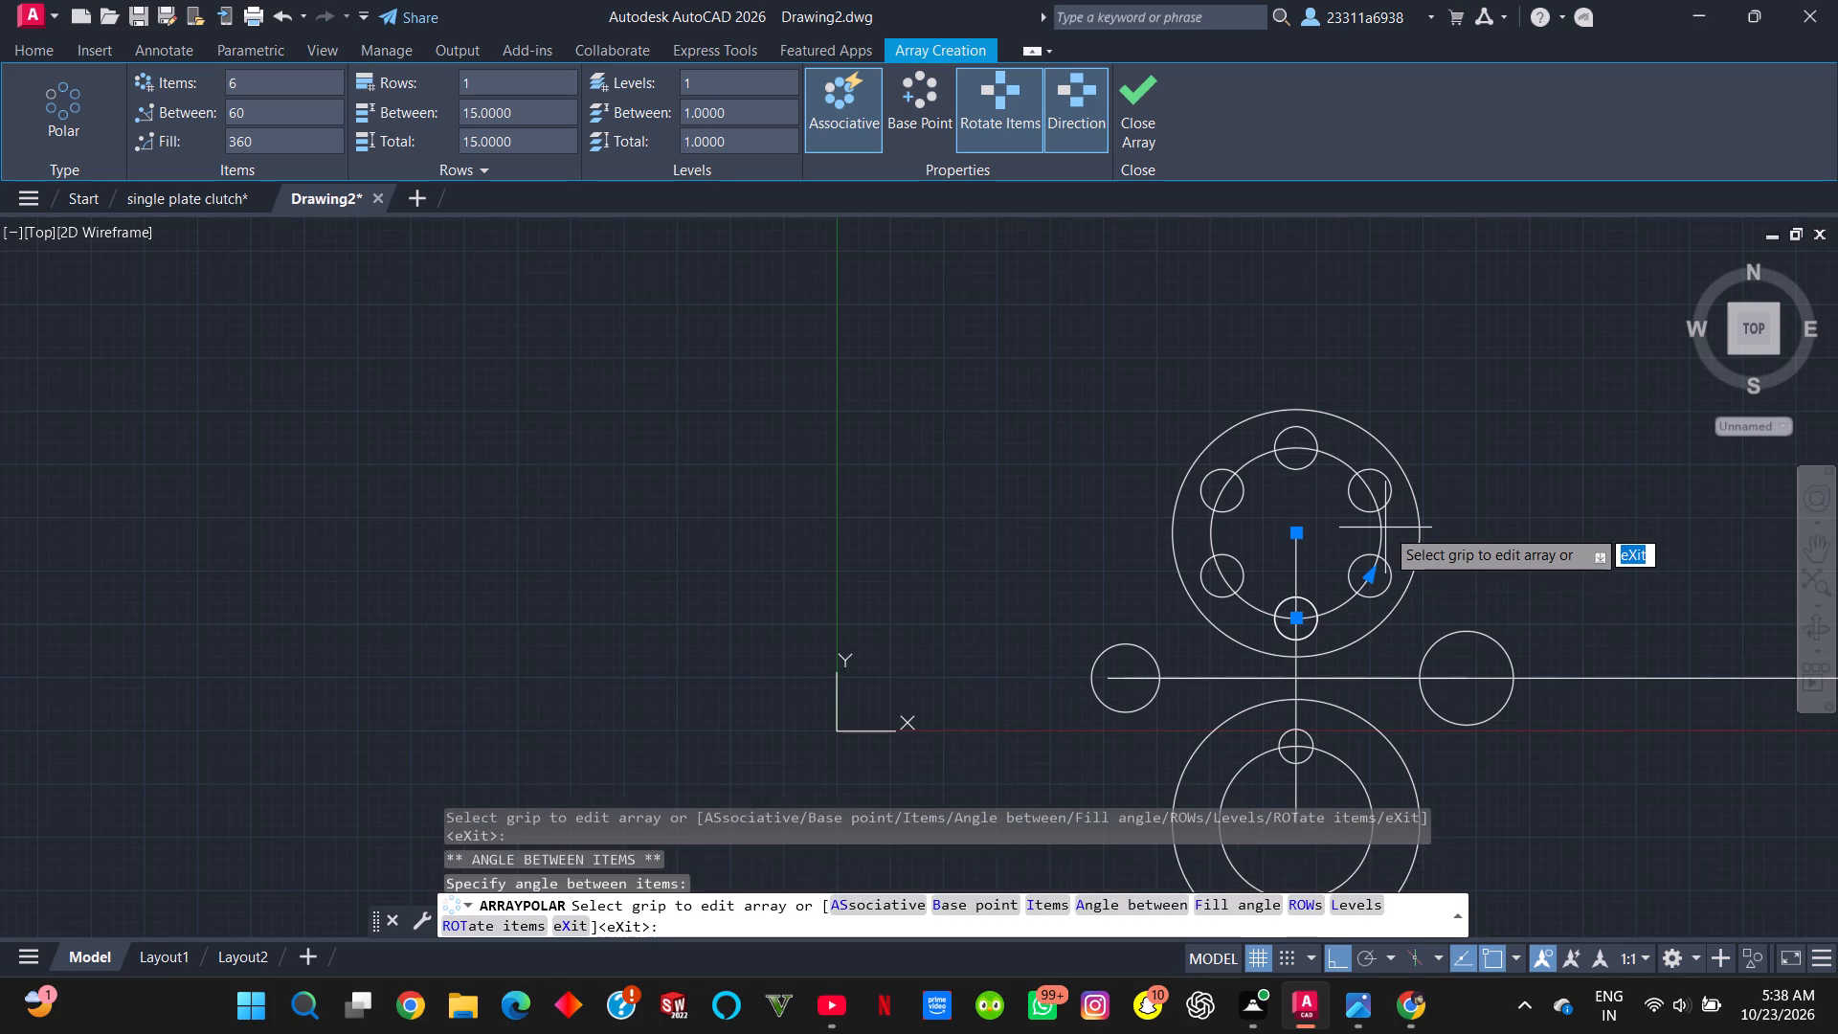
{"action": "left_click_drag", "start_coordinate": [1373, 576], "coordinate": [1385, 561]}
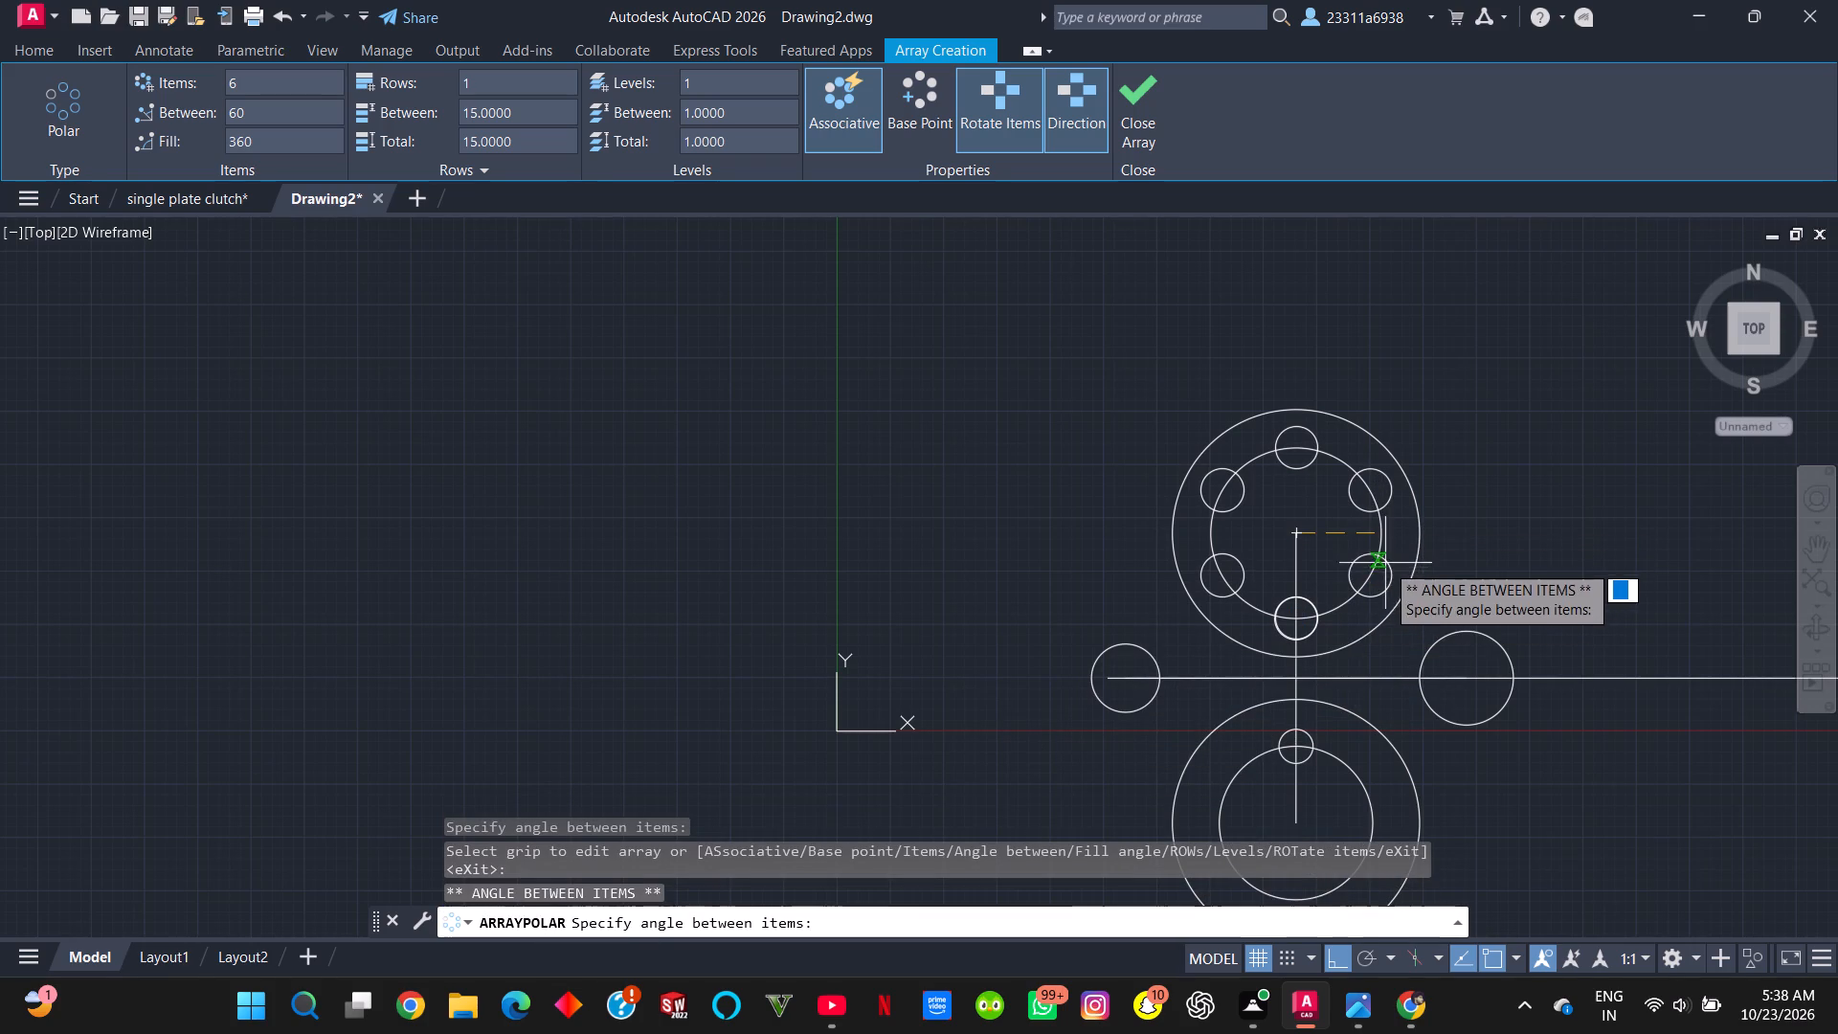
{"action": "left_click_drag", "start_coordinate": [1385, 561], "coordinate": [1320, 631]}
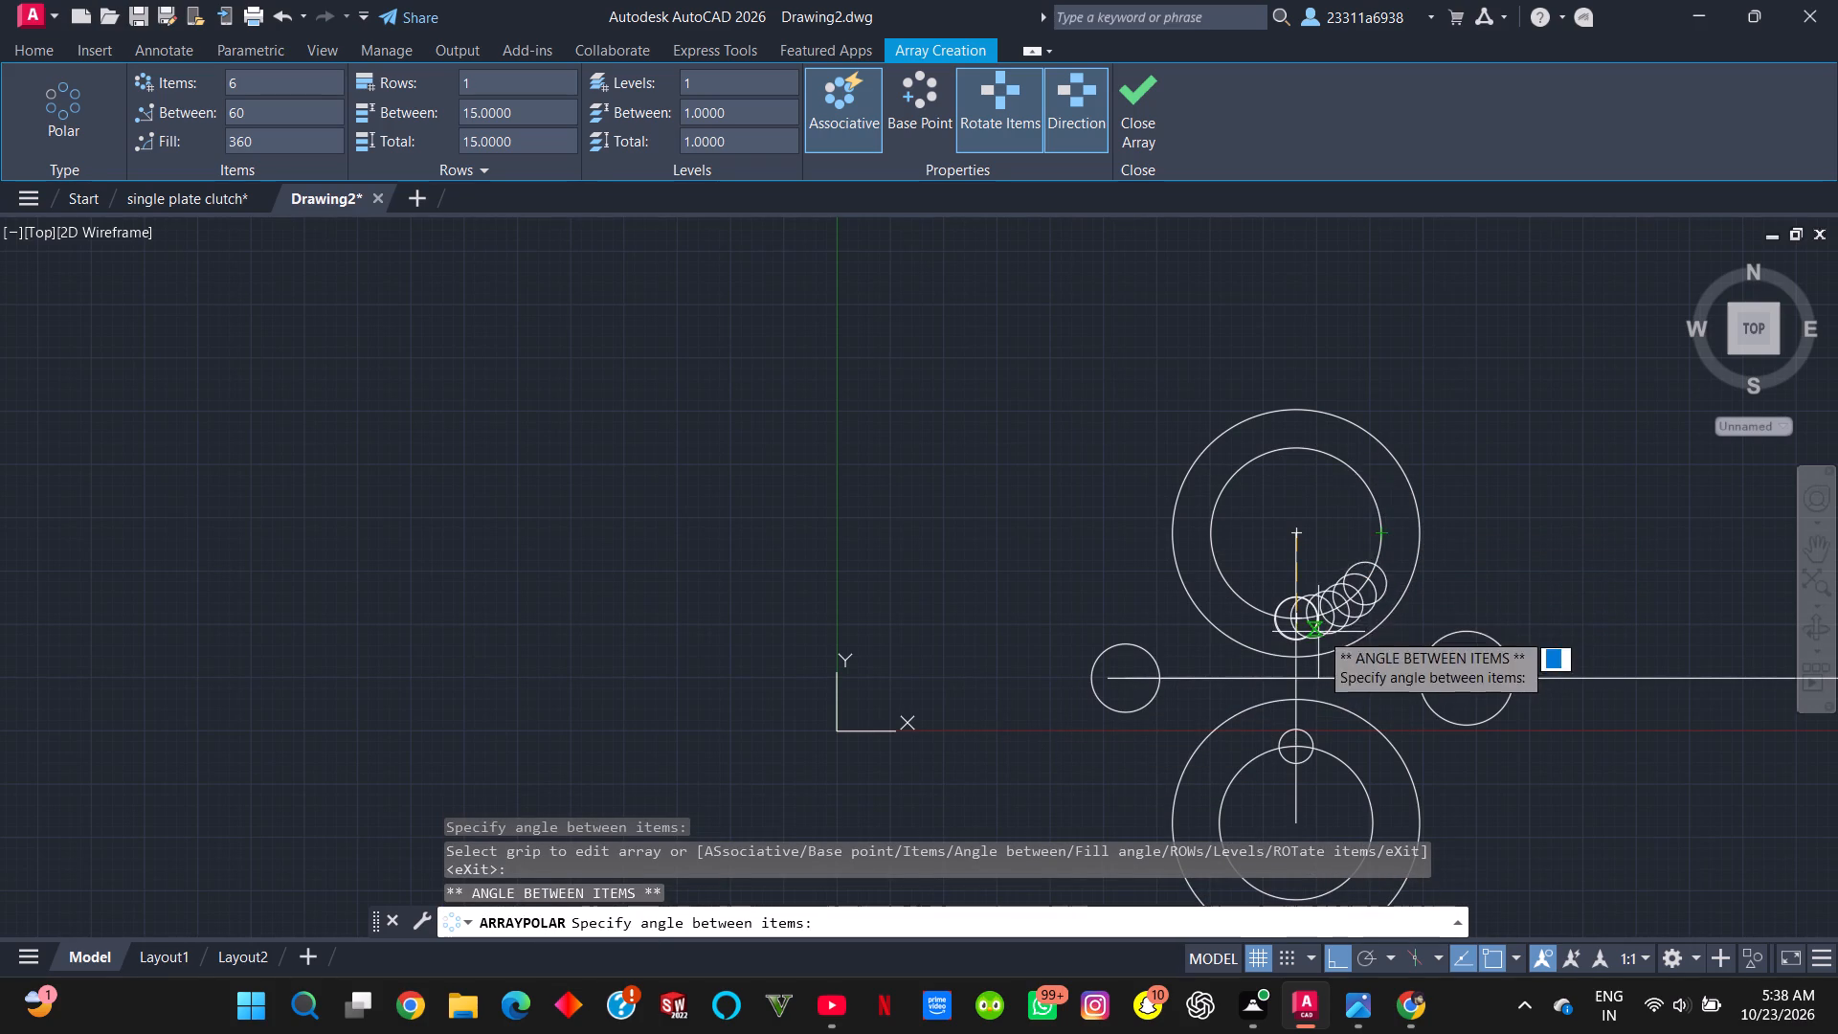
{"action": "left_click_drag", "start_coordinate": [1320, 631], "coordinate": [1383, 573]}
Set the upper polar array to 8 items over 360 degrees and finish it.
{"action": "left_click", "coordinate": [250, 94]}
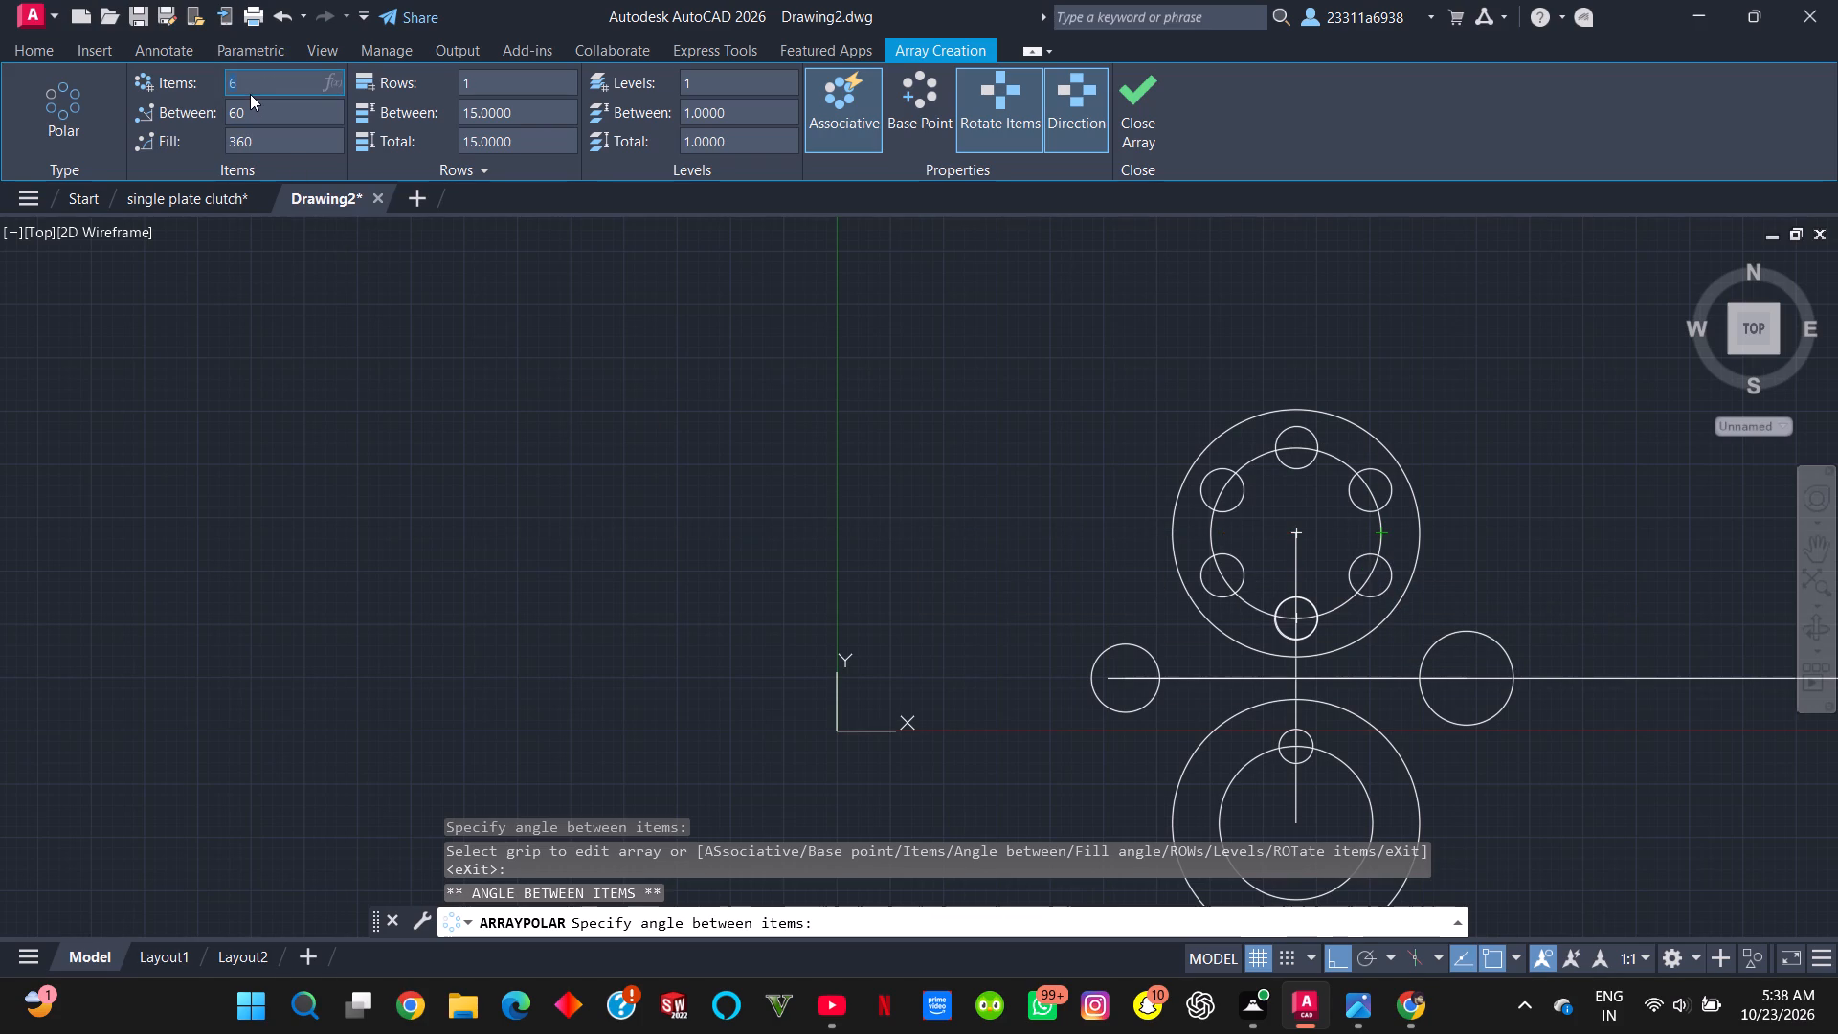
{"action": "key", "text": "8"}
{"action": "key", "text": "Return"}
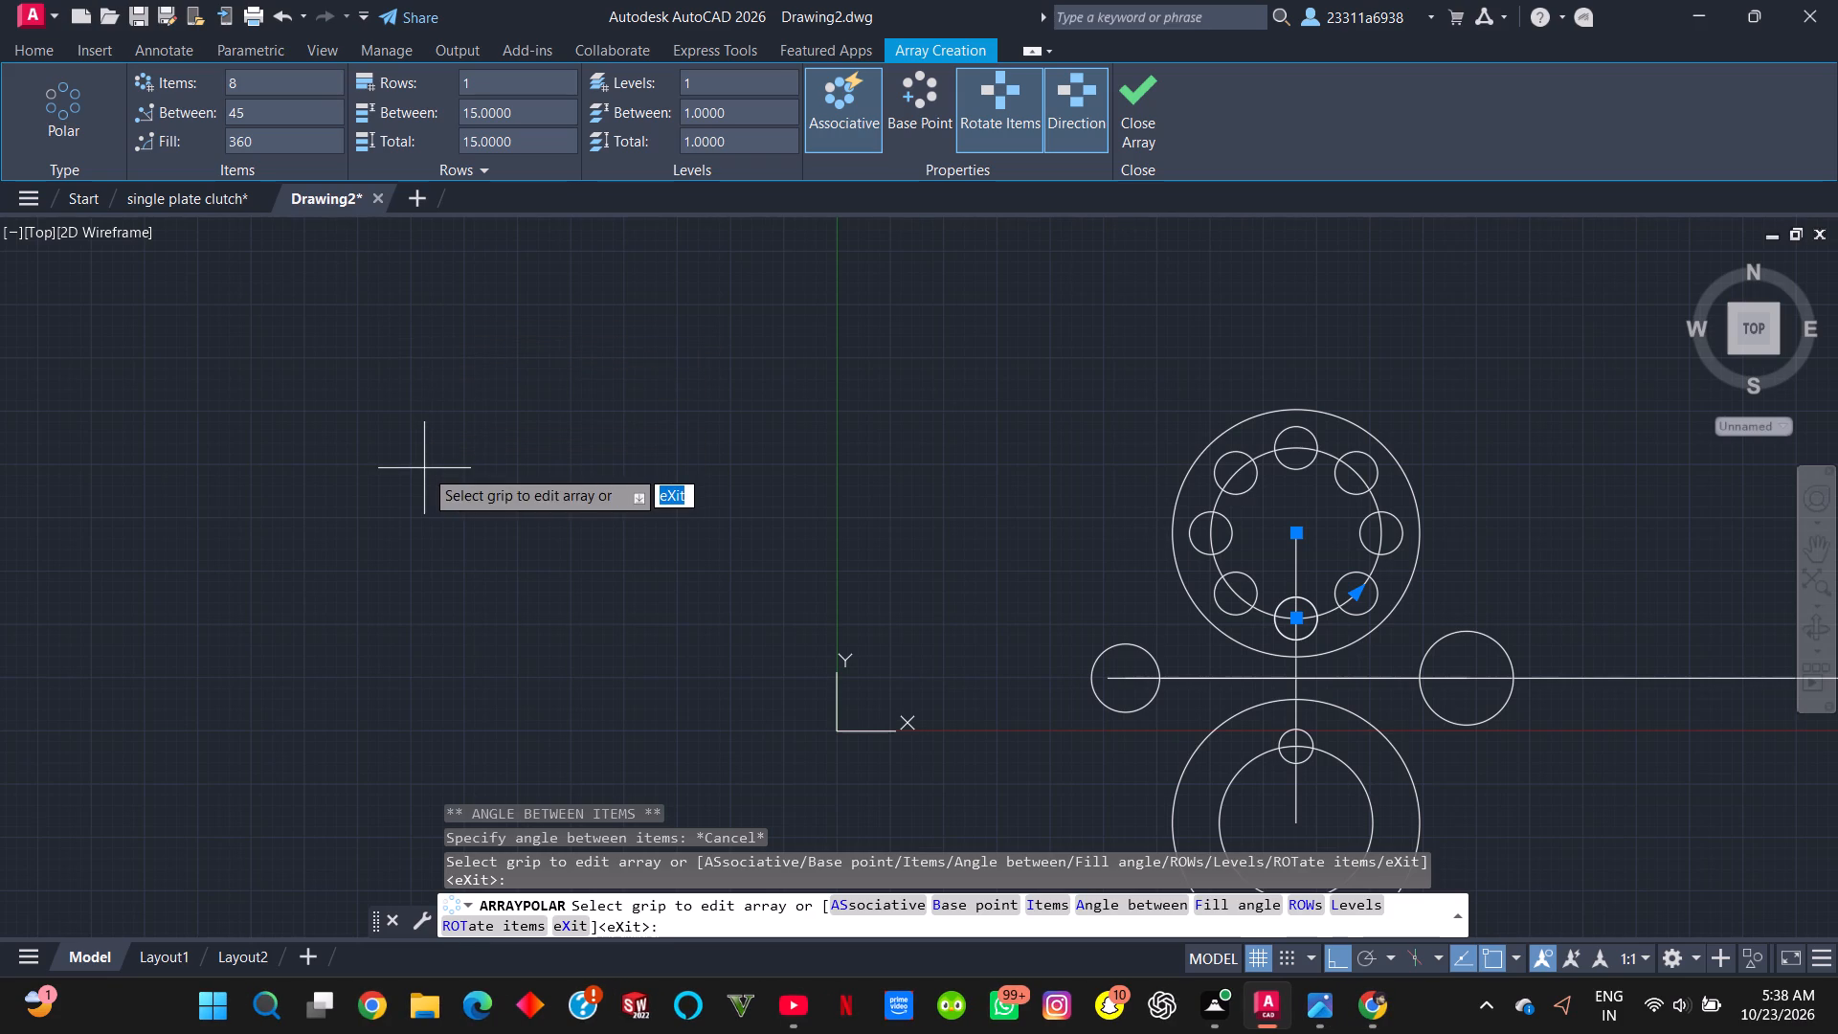
{"action": "key", "text": "Return"}
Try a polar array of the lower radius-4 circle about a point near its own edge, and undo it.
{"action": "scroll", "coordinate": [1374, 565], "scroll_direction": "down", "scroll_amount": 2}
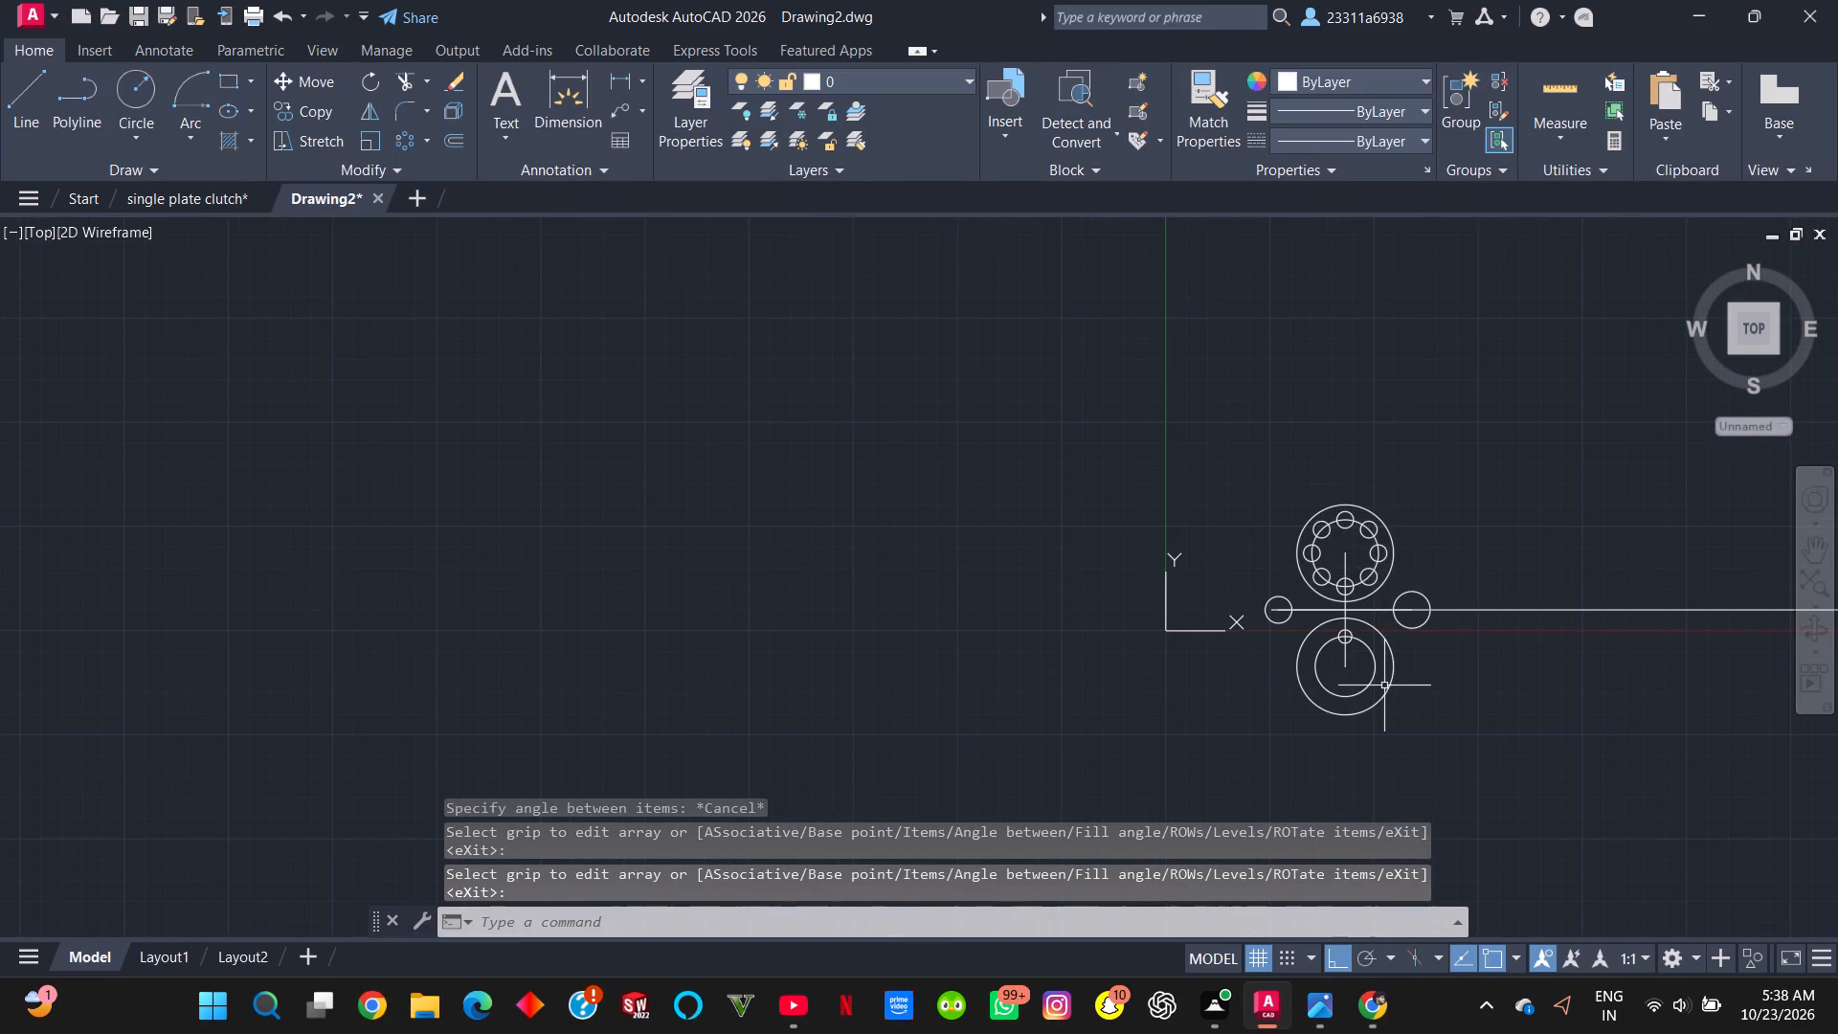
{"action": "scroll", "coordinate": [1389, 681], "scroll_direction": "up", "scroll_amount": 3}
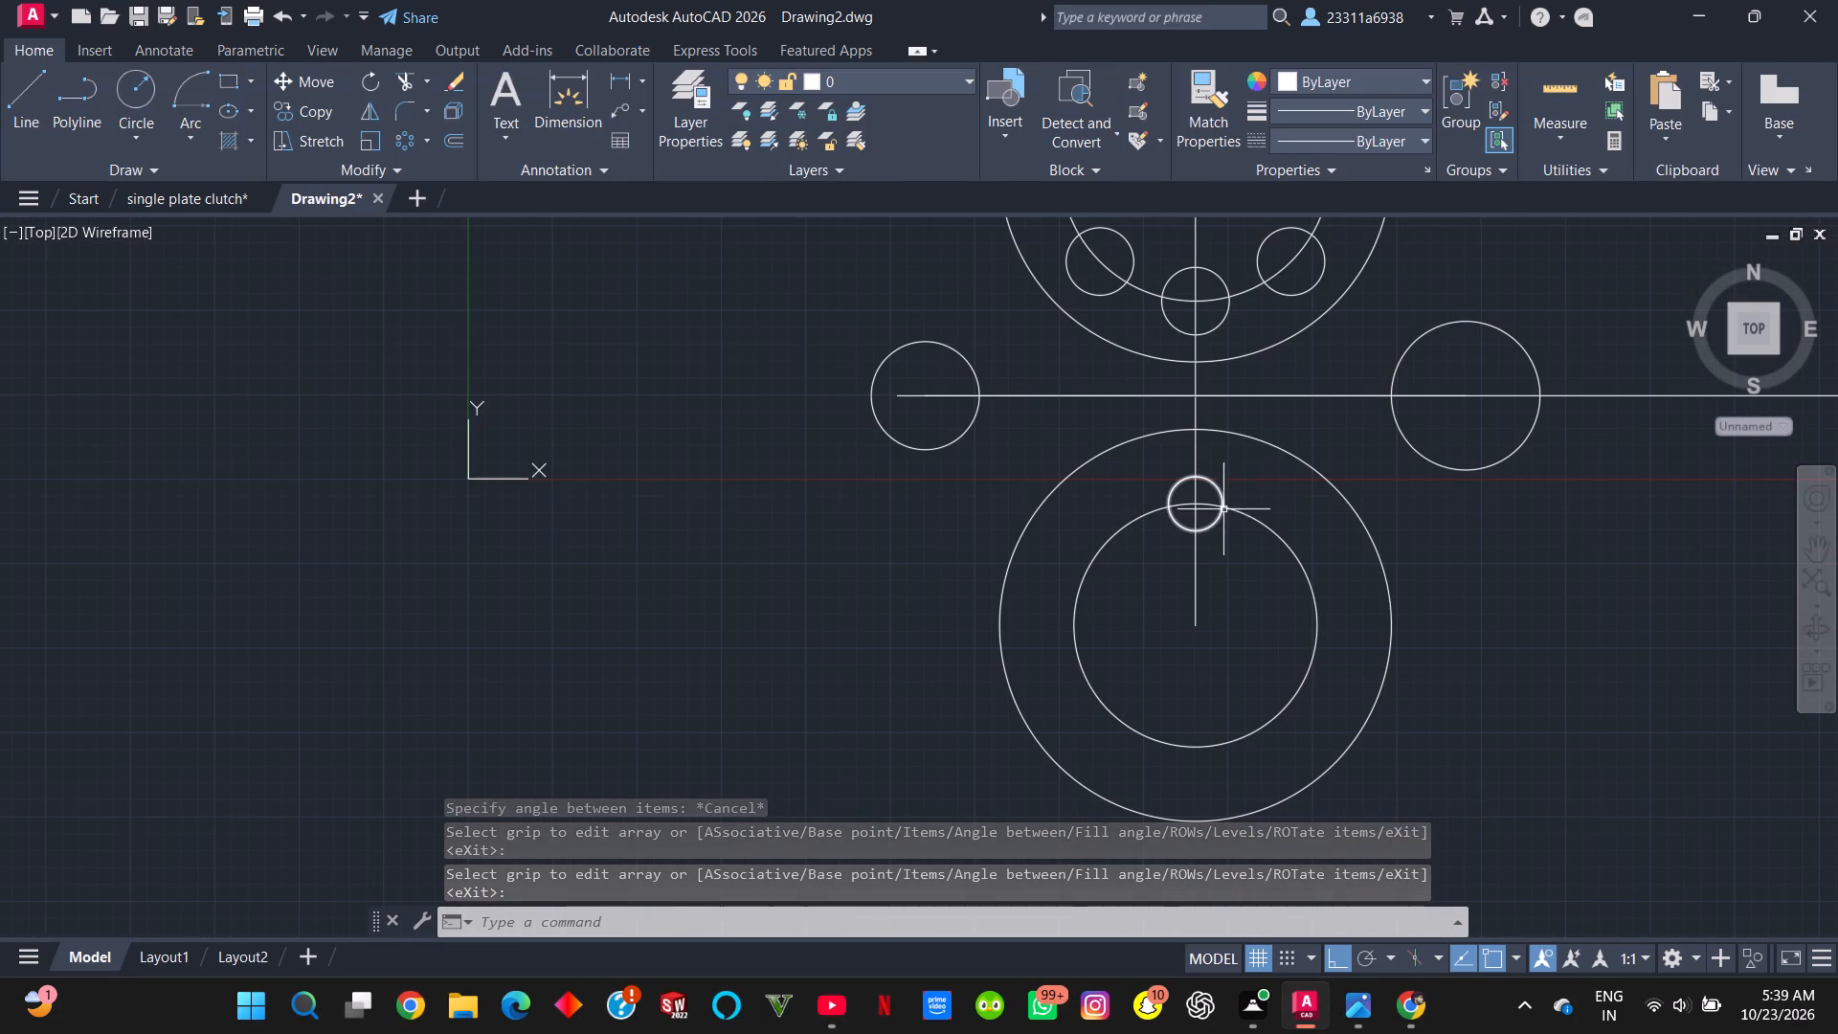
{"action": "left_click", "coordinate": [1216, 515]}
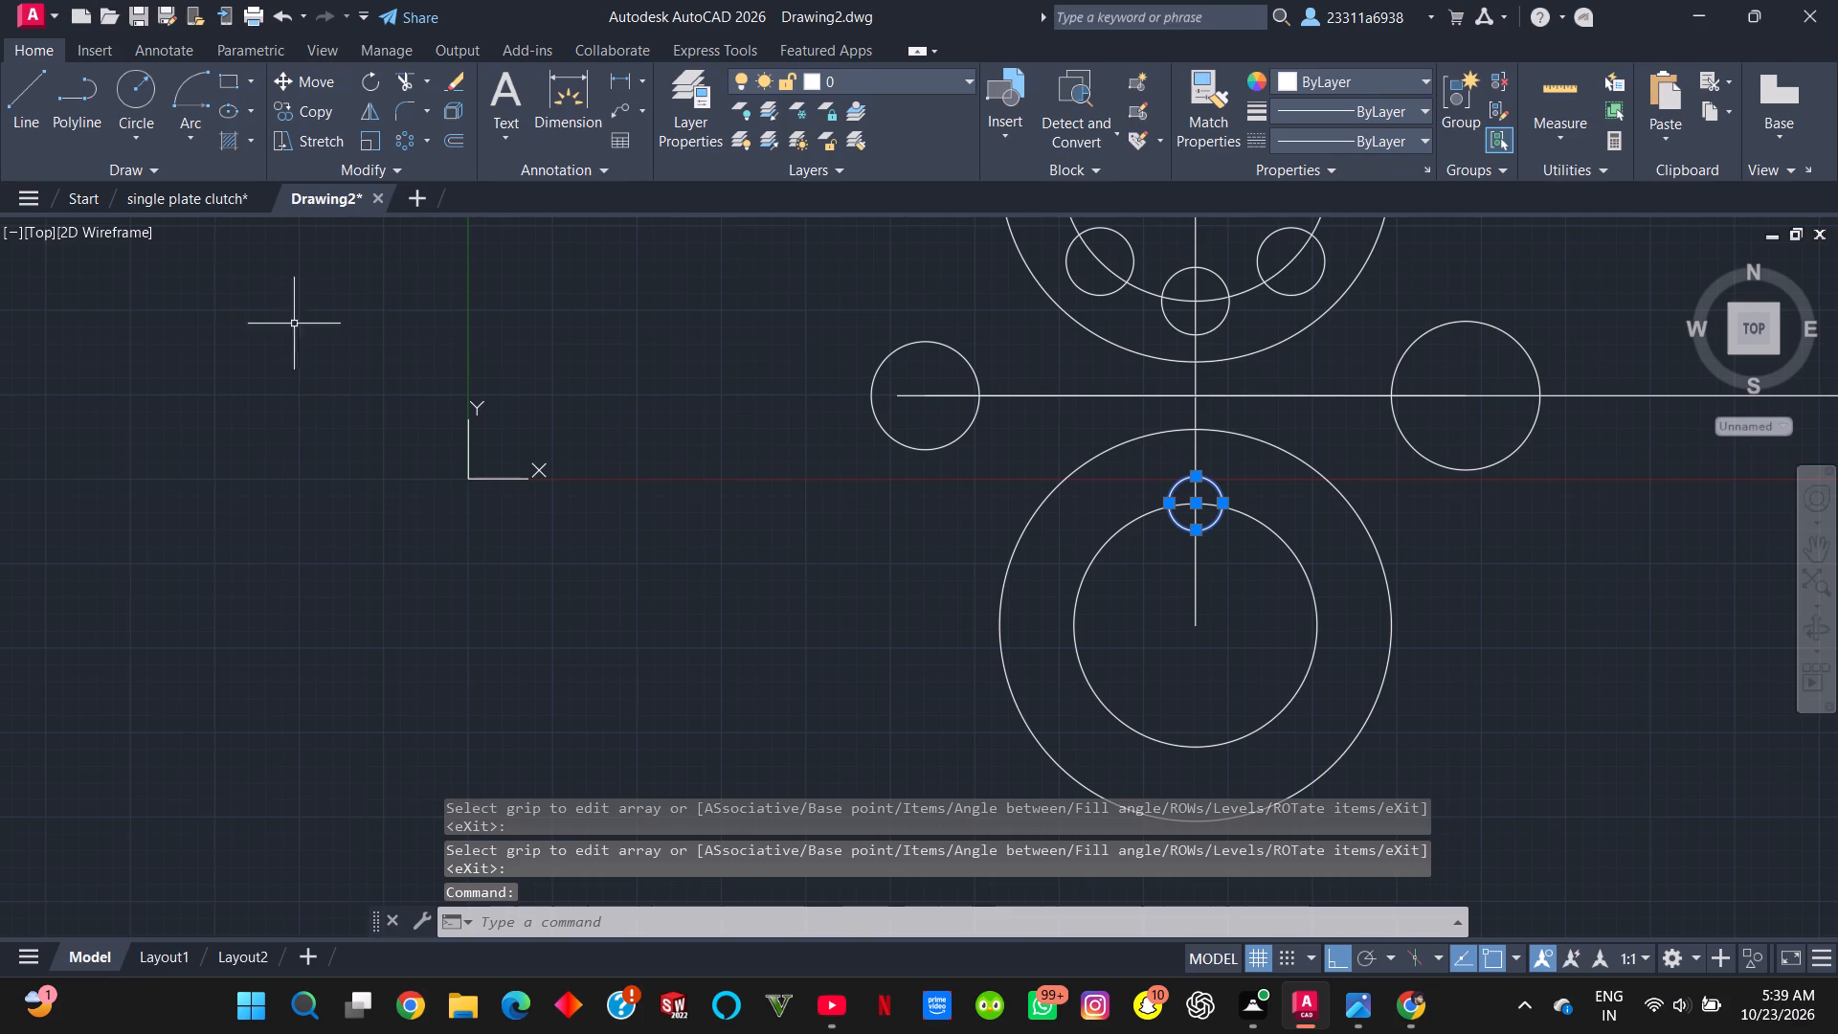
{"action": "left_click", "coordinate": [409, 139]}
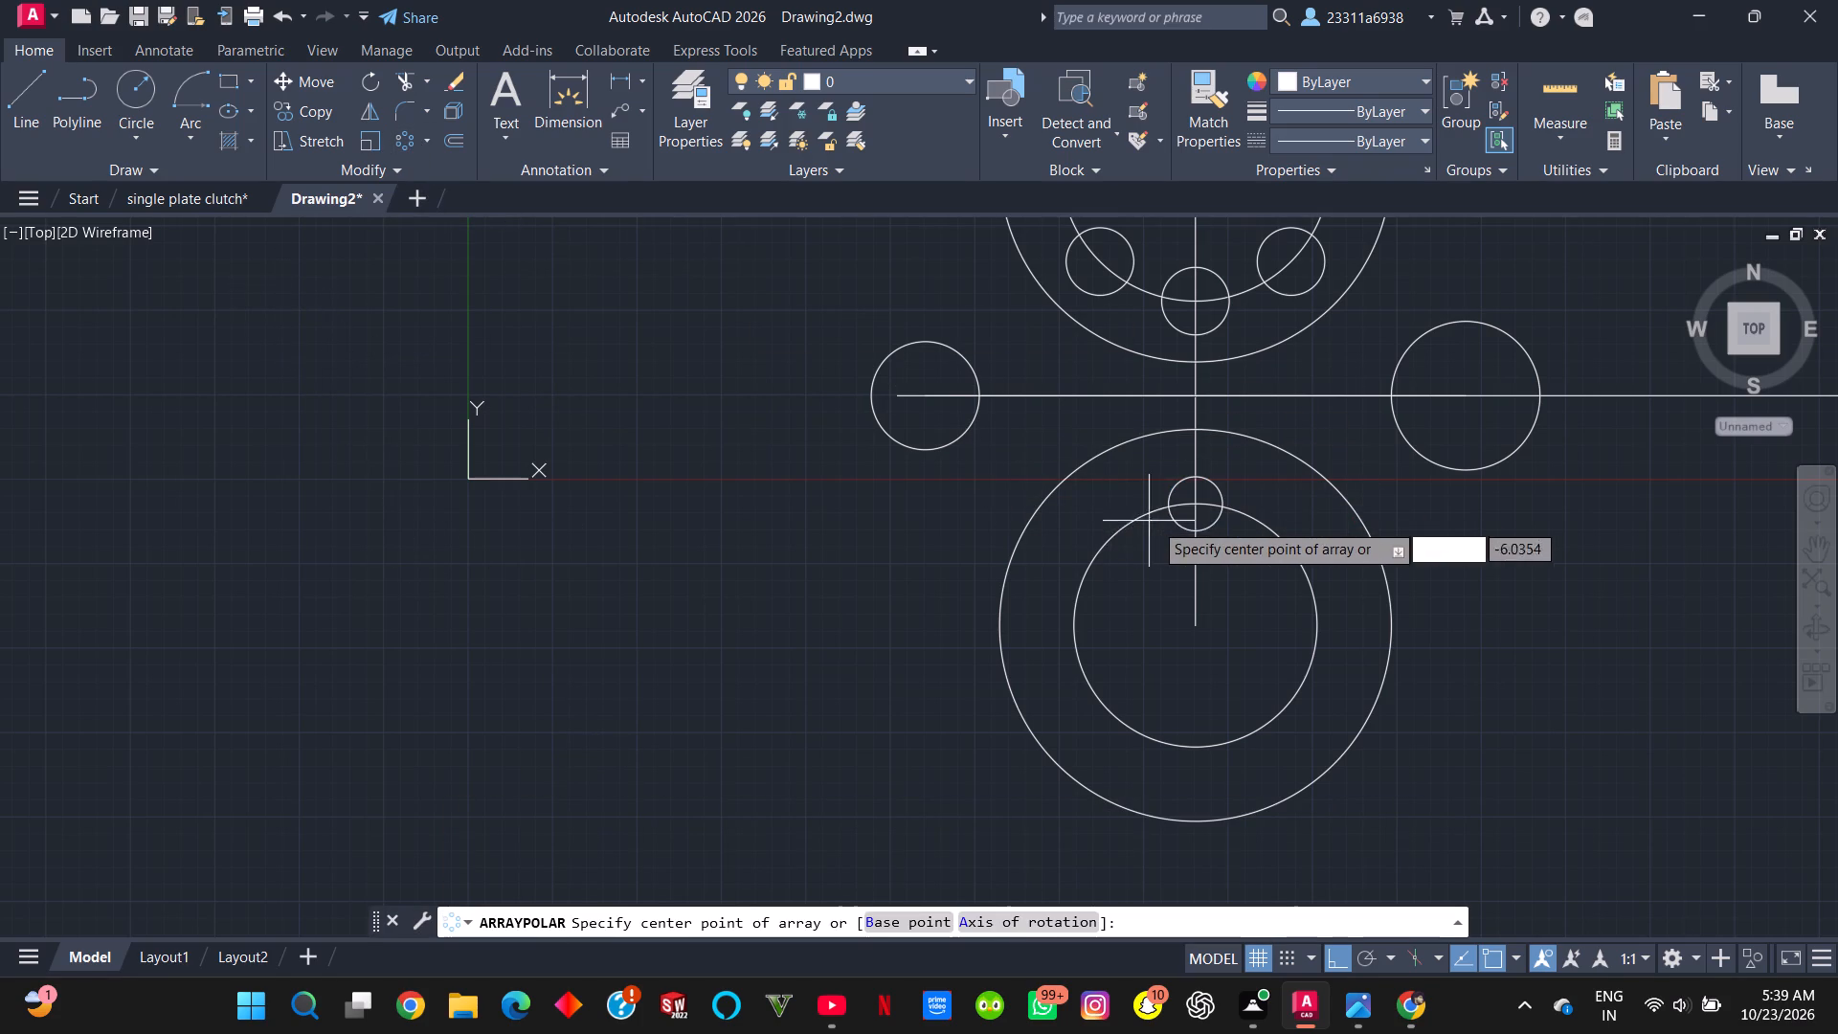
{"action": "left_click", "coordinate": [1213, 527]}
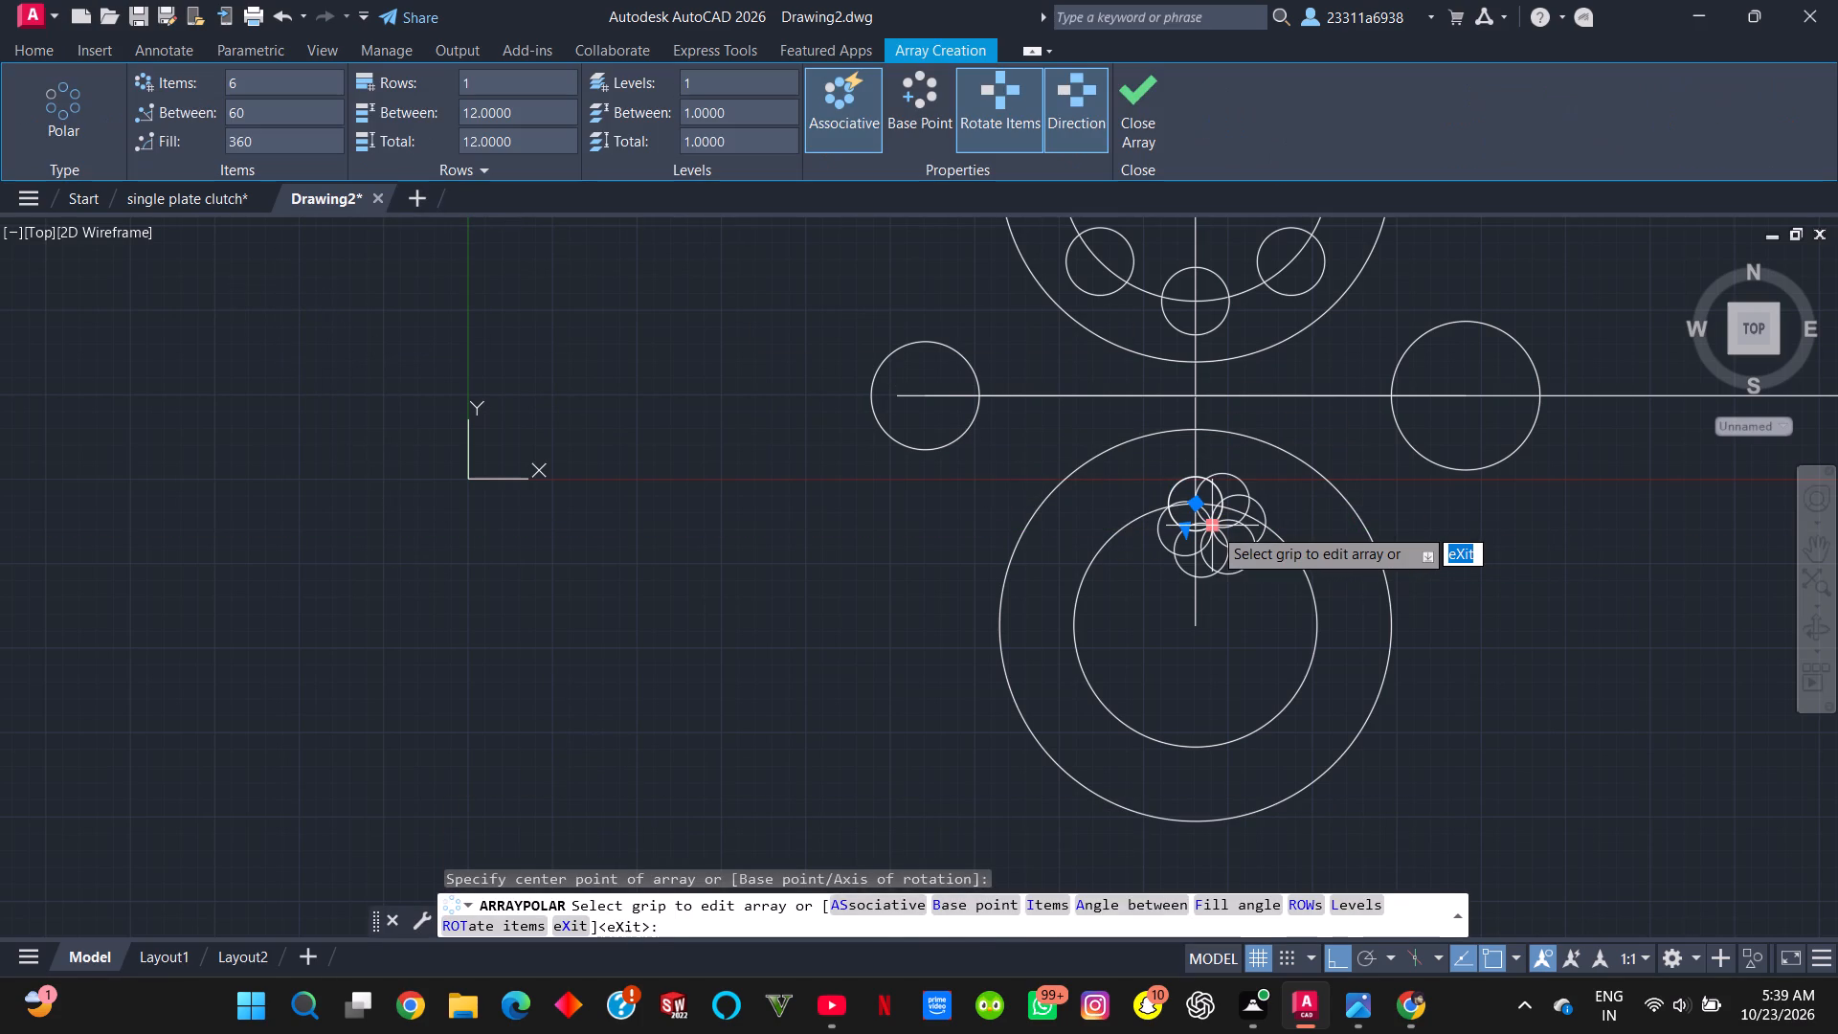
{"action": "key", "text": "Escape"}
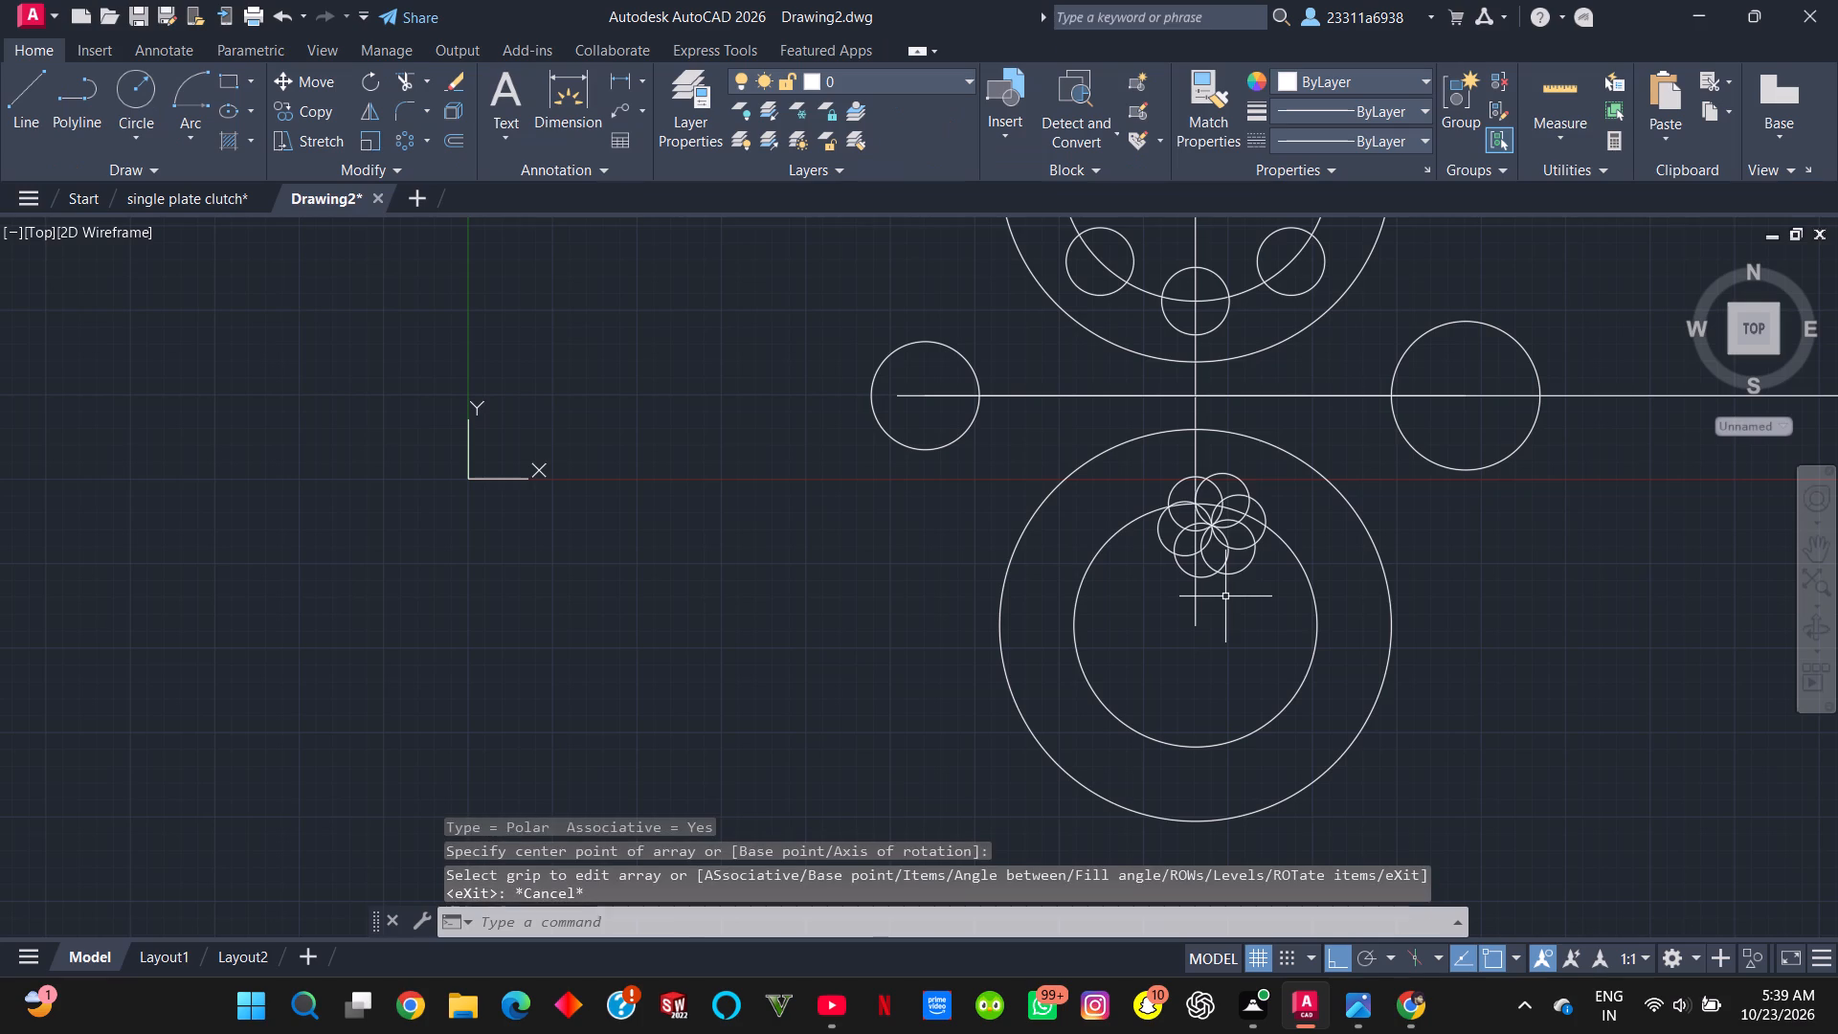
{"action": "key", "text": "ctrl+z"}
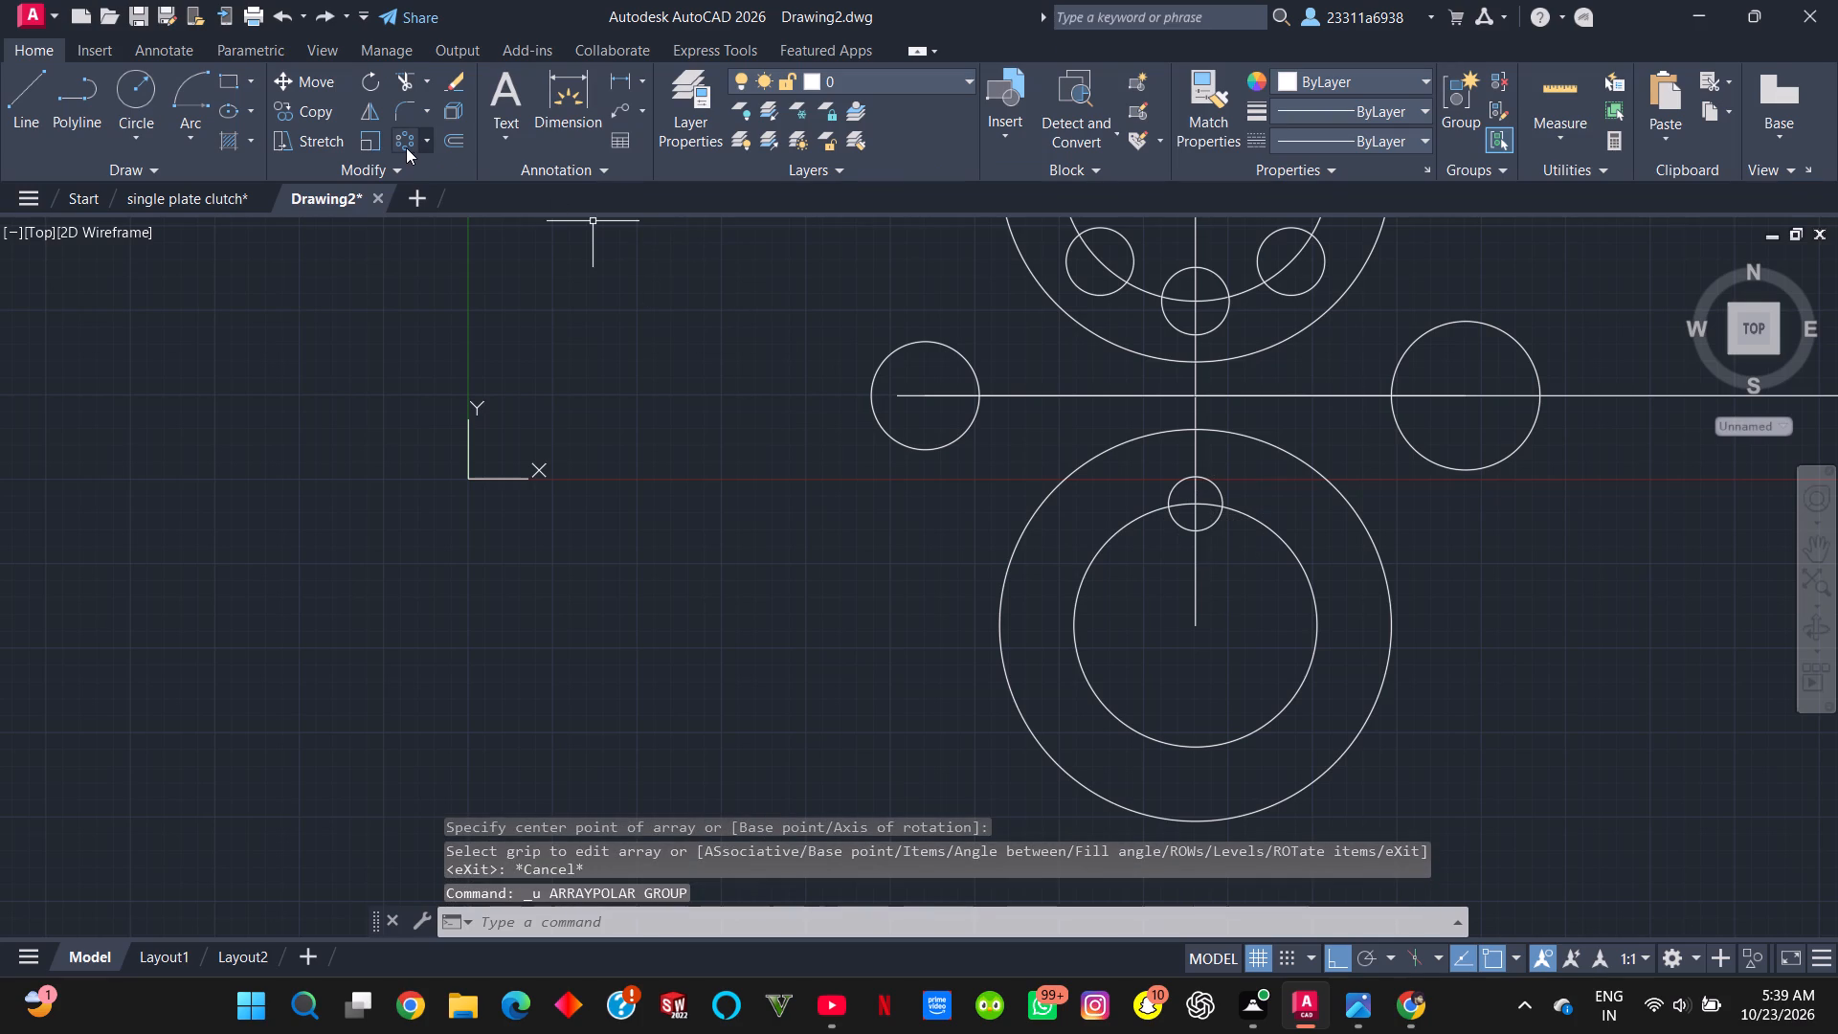
Create a 6-item polar array of the radius-4 circle about the centre of the lower radius-18 circle.
{"action": "left_click", "coordinate": [406, 147]}
{"action": "left_click", "coordinate": [1214, 481]}
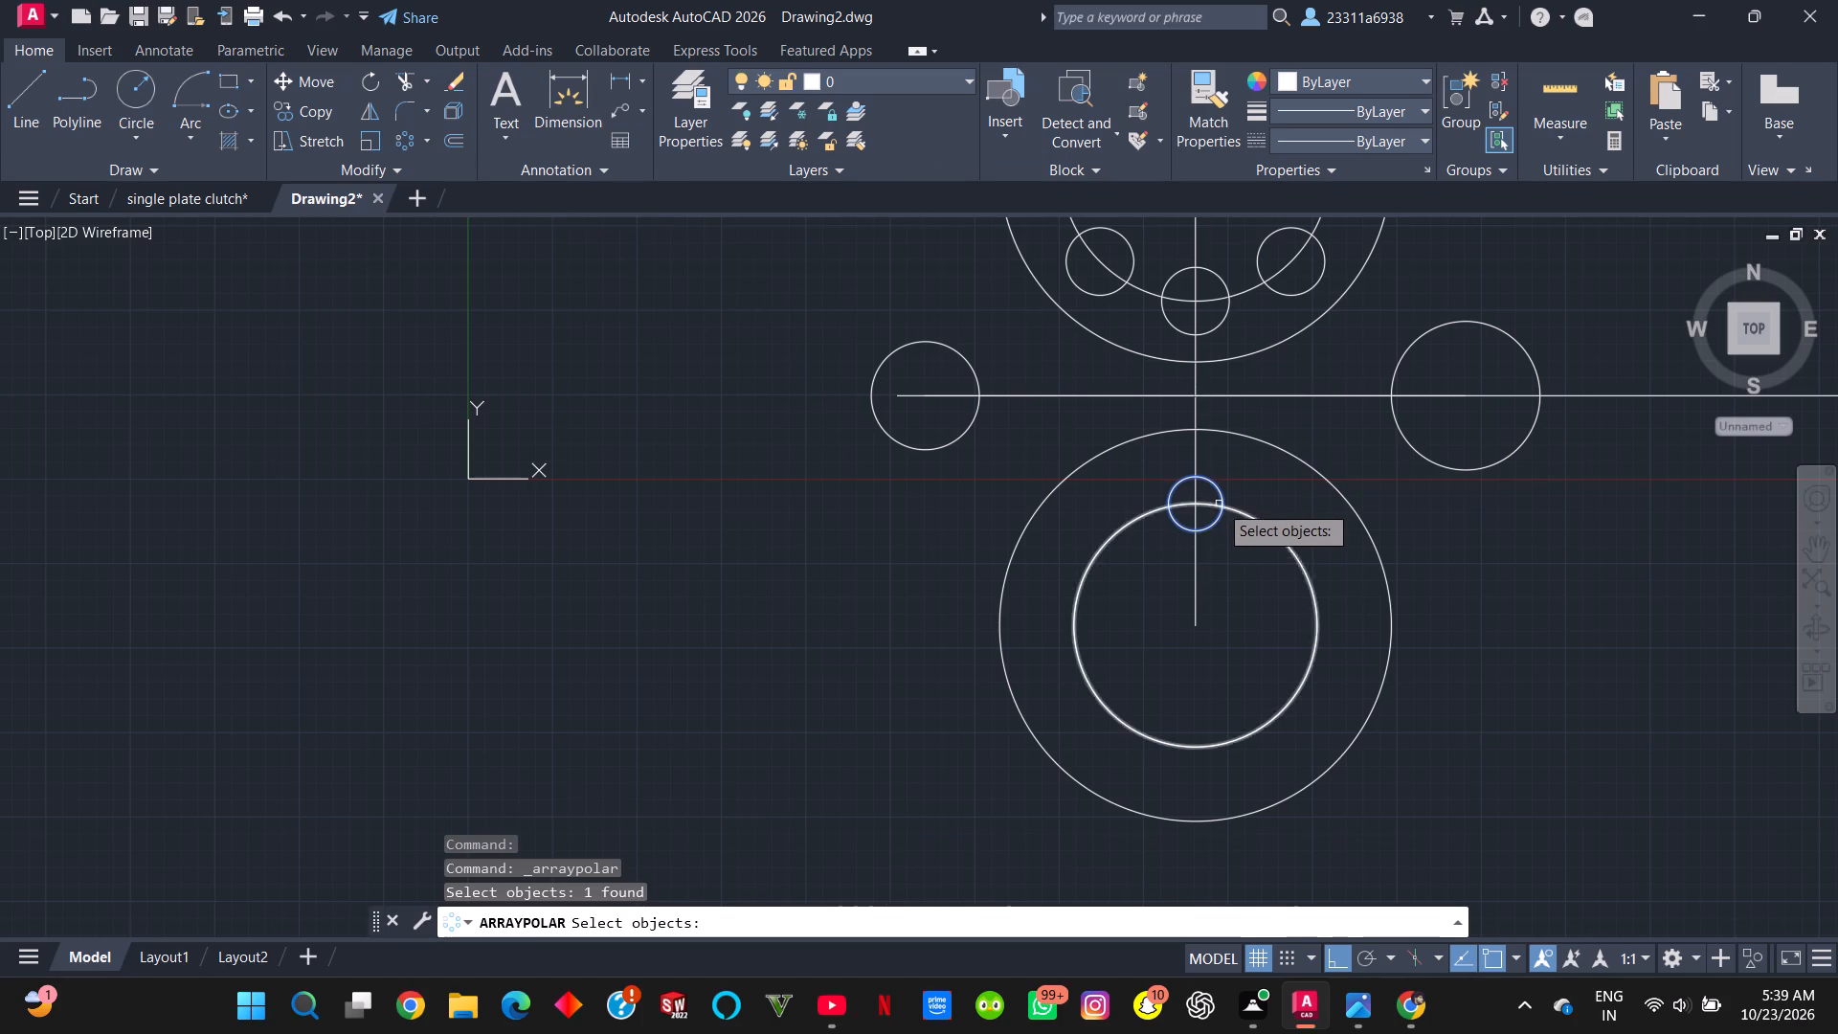
{"action": "key", "text": "Return"}
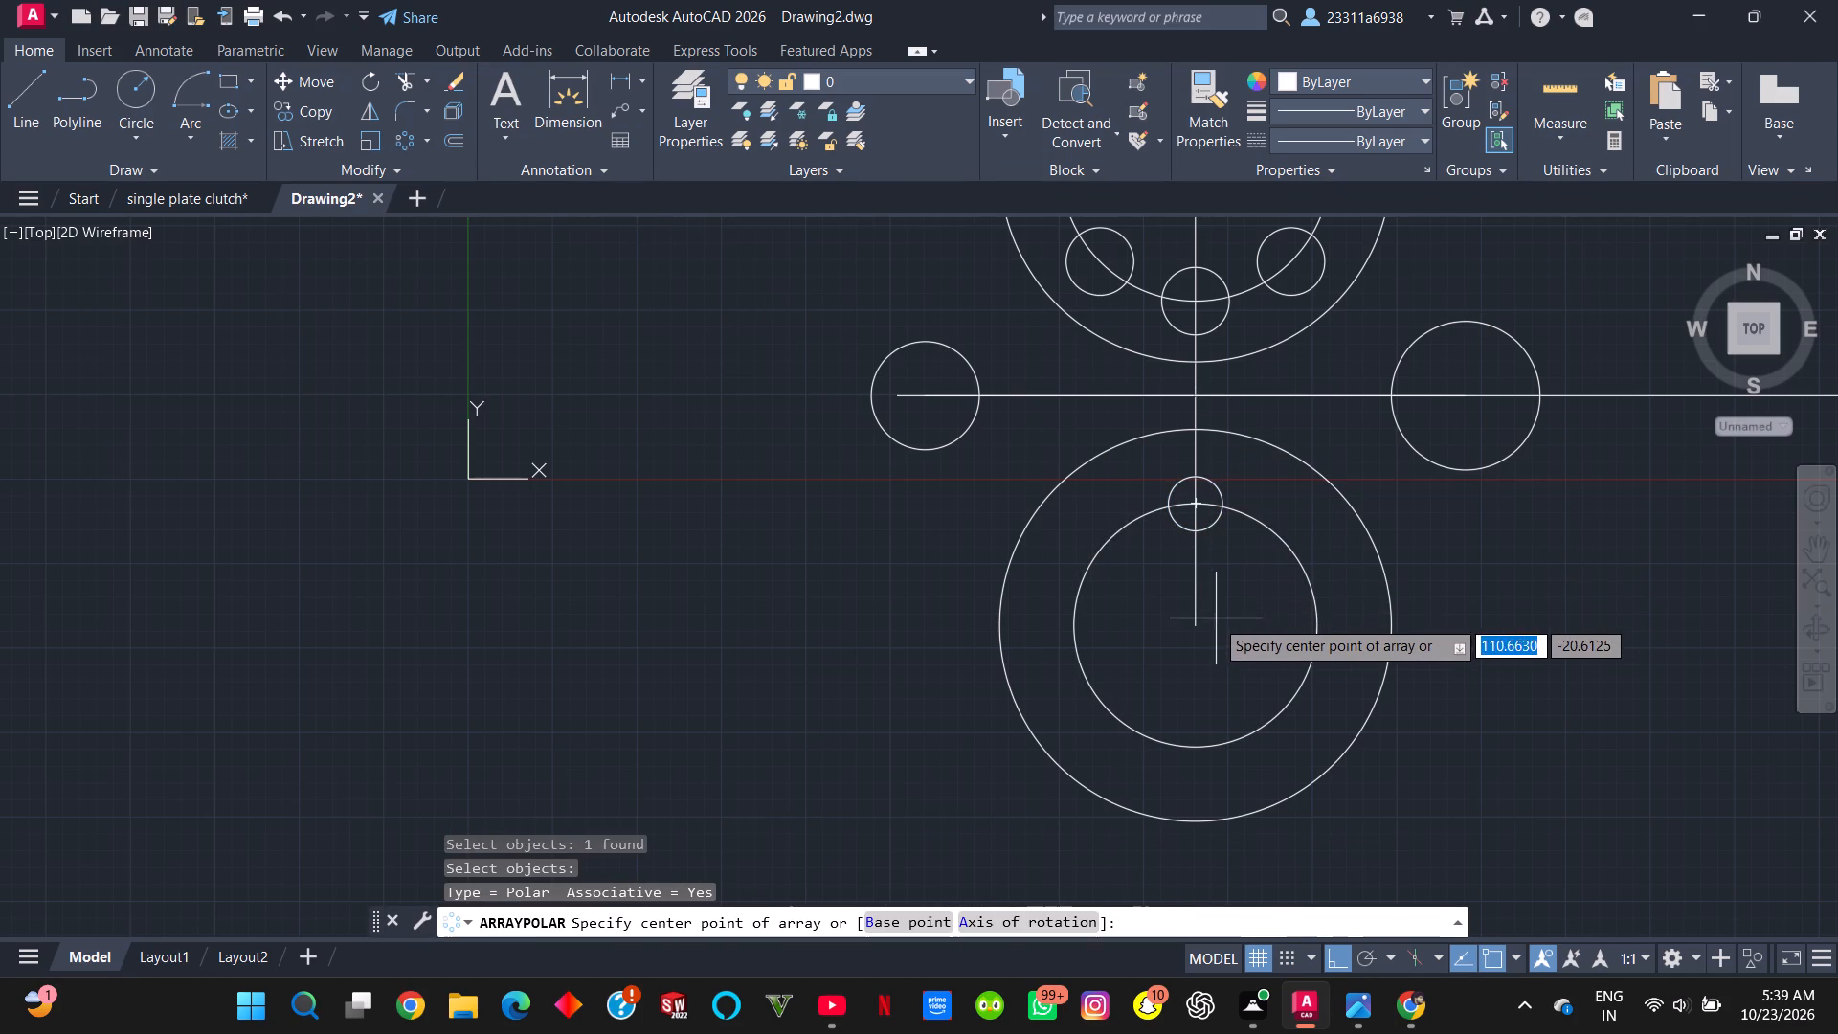
{"action": "left_click", "coordinate": [1200, 625]}
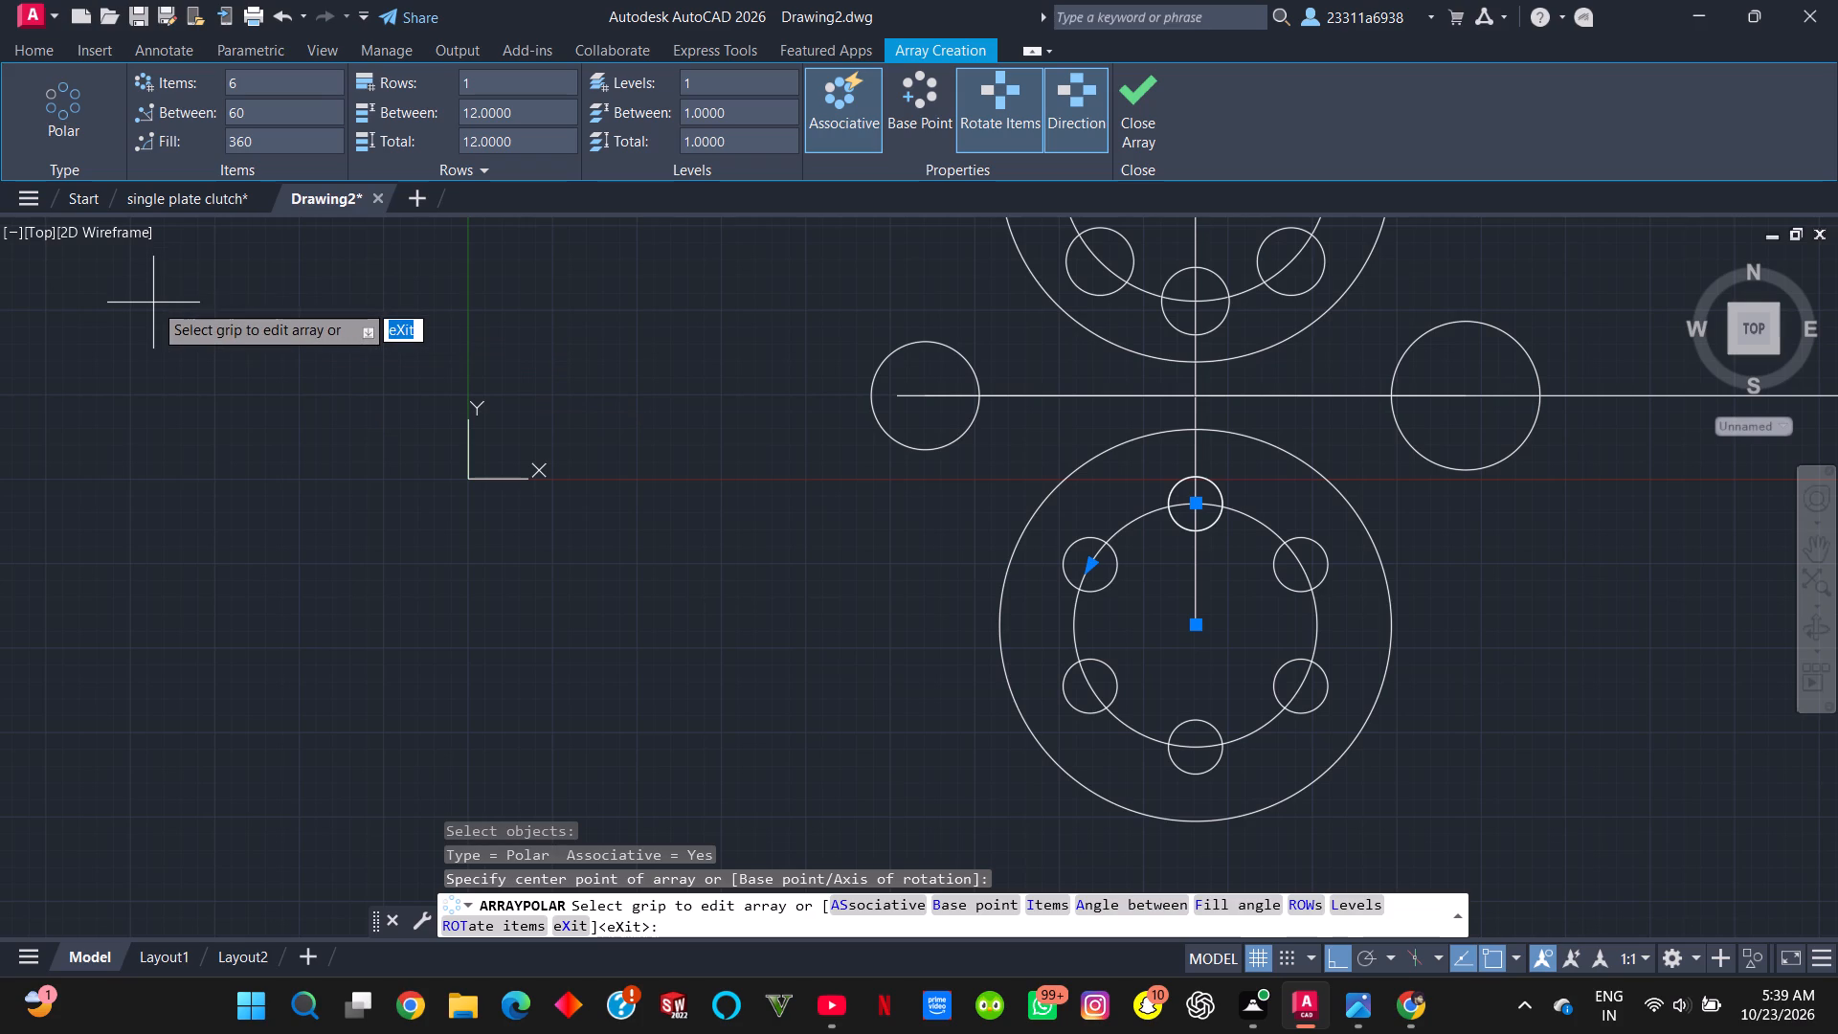
{"action": "key", "text": "Return"}
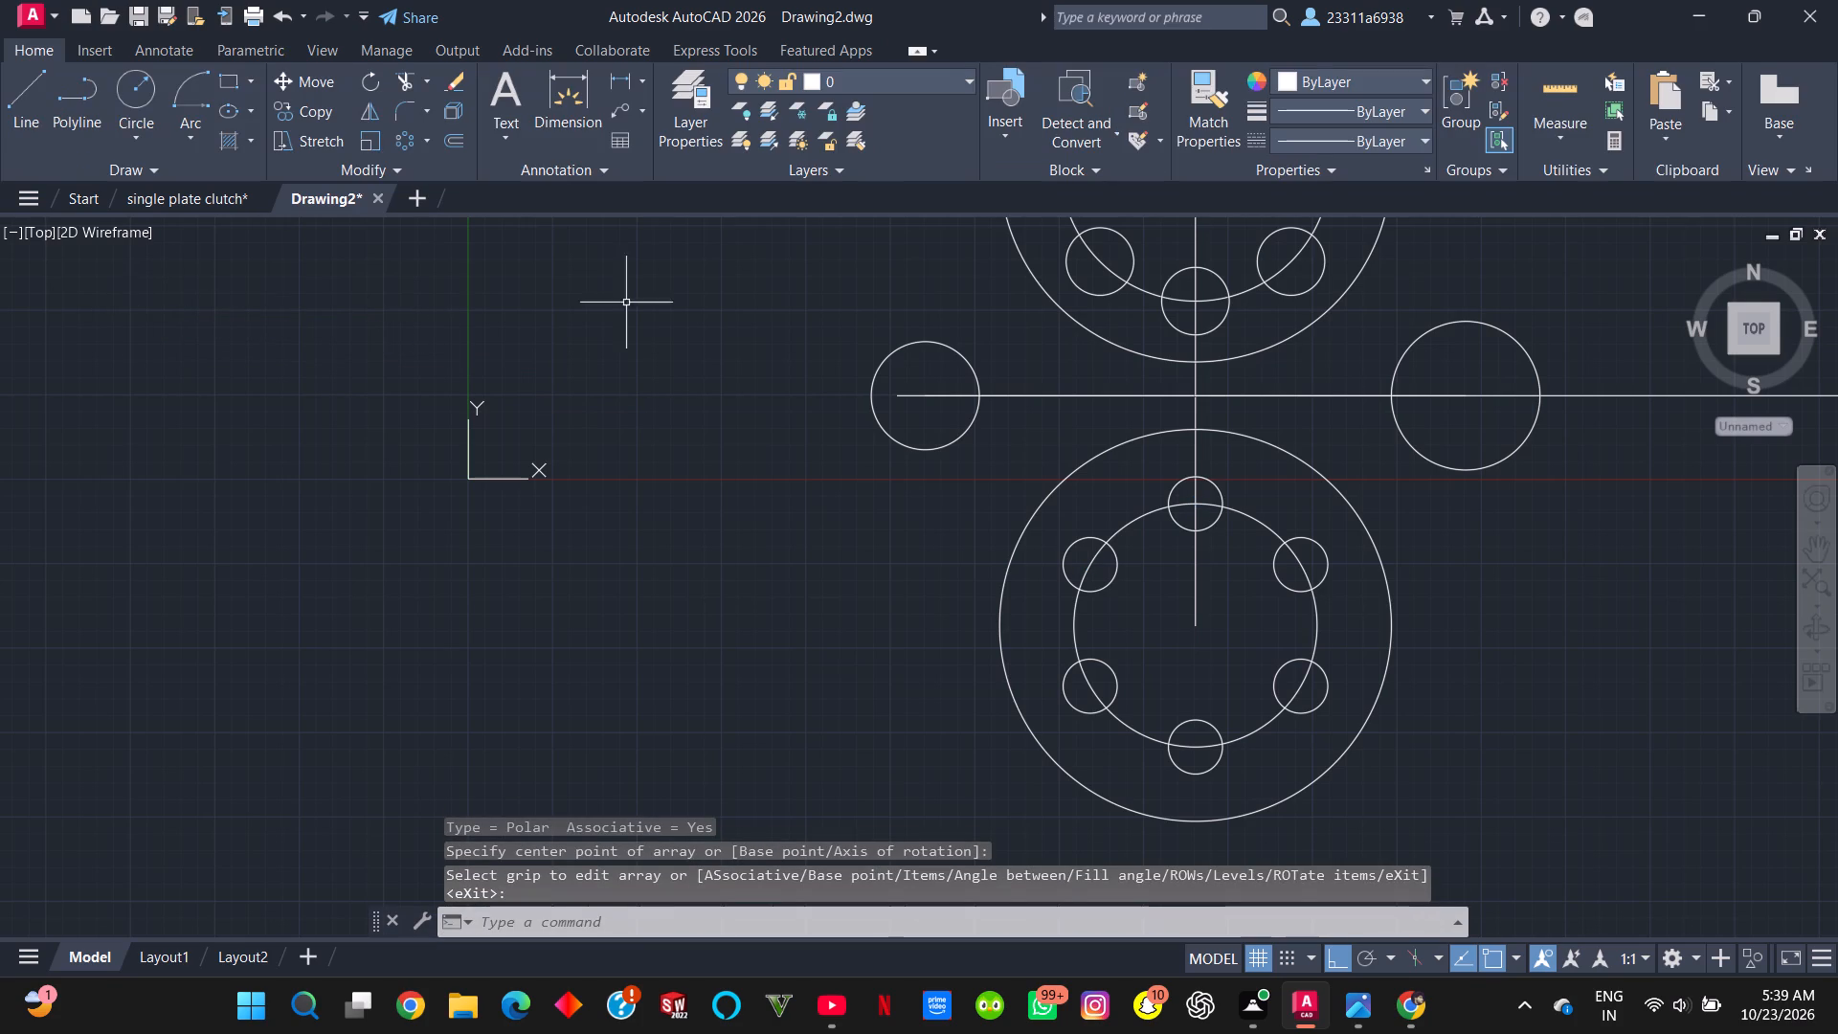
Draw a circle of radius 20 concentric with the radius-11 circle on the horizontal line.
{"action": "scroll", "coordinate": [1332, 375], "scroll_direction": "down", "scroll_amount": 1}
{"action": "scroll", "coordinate": [1332, 375], "scroll_direction": "up", "scroll_amount": 1}
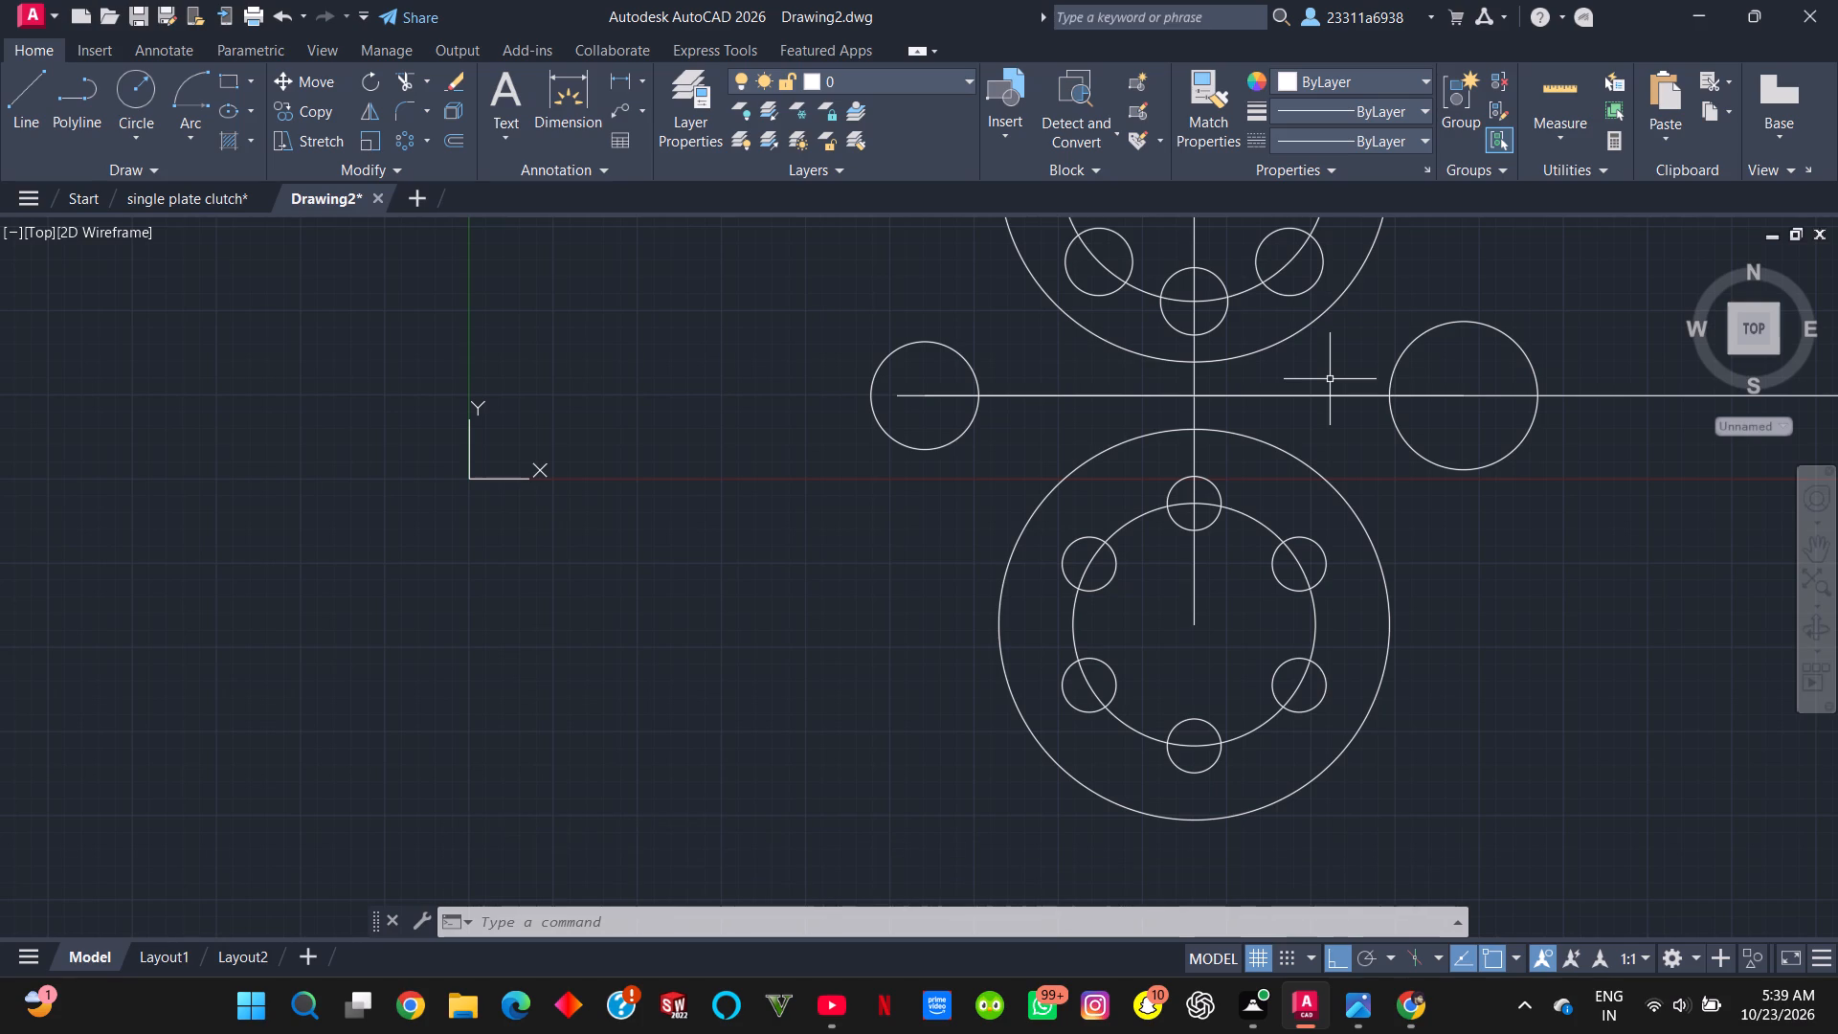
{"action": "scroll", "coordinate": [1330, 379], "scroll_direction": "down", "scroll_amount": 1}
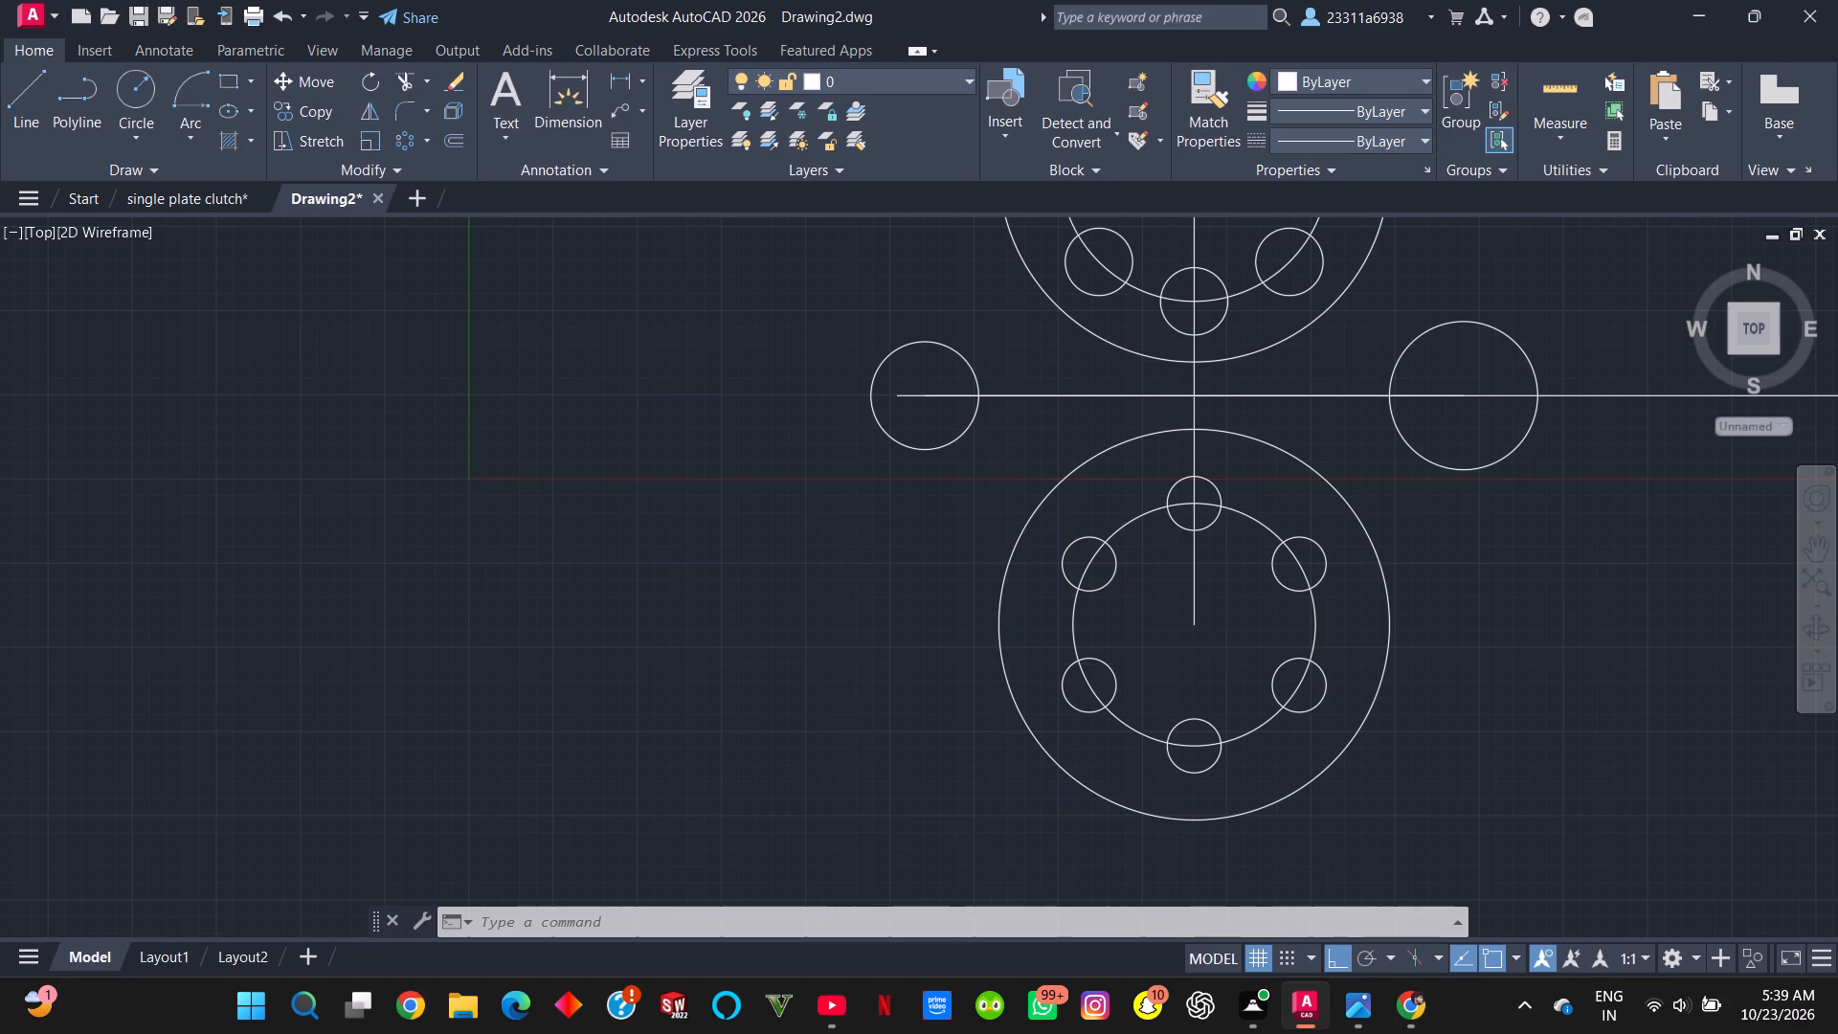
{"action": "left_click", "coordinate": [123, 91]}
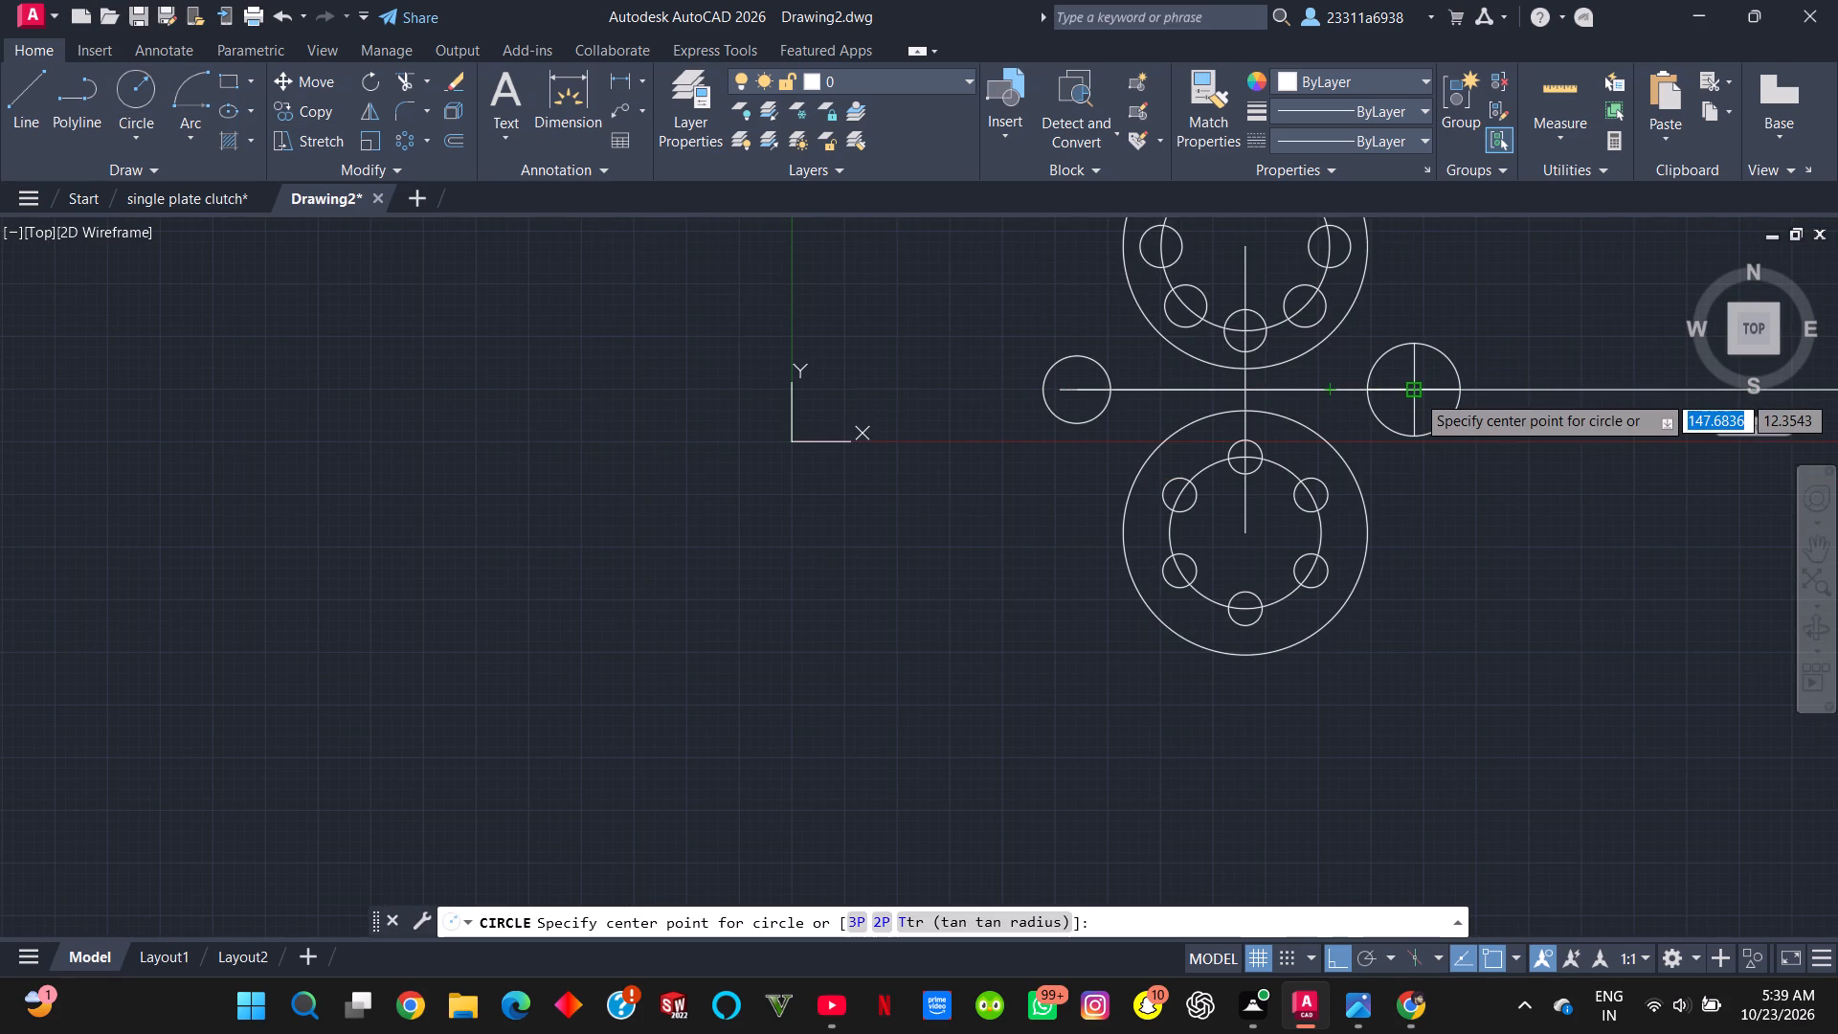
{"action": "left_click", "coordinate": [1416, 393]}
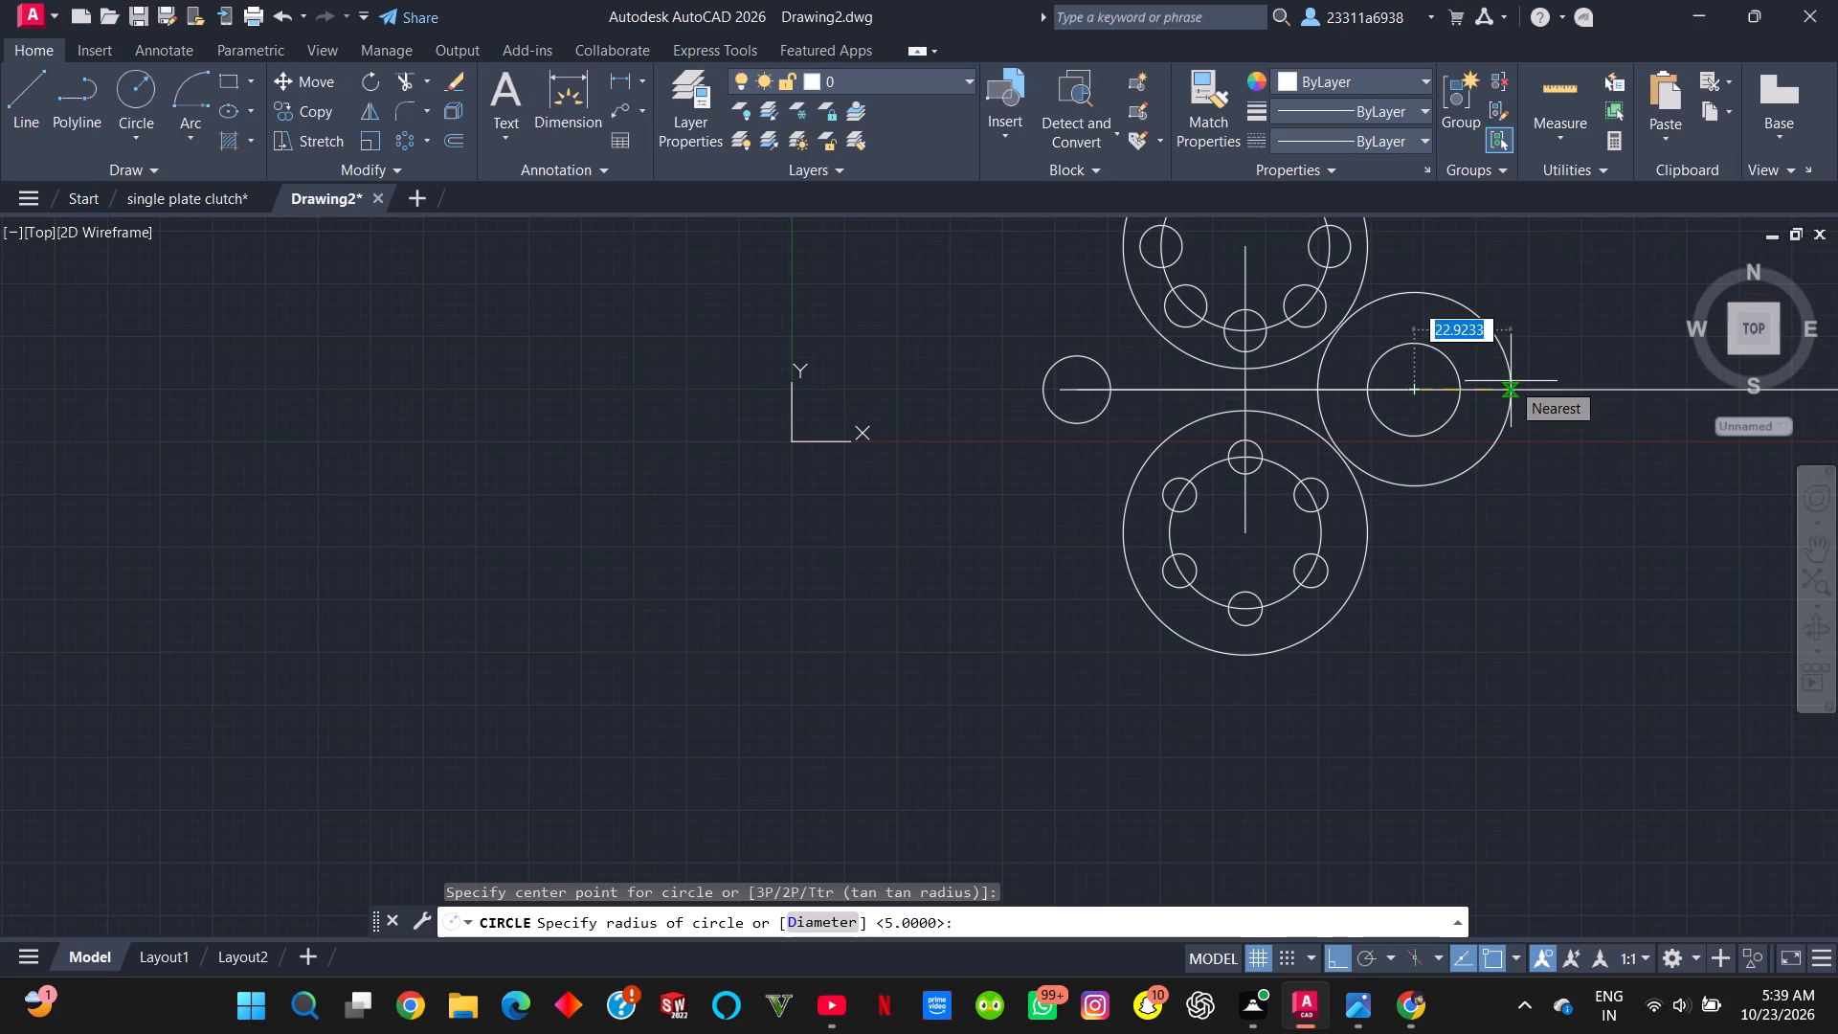
{"action": "type", "text": "20"}
{"action": "key", "text": "Return"}
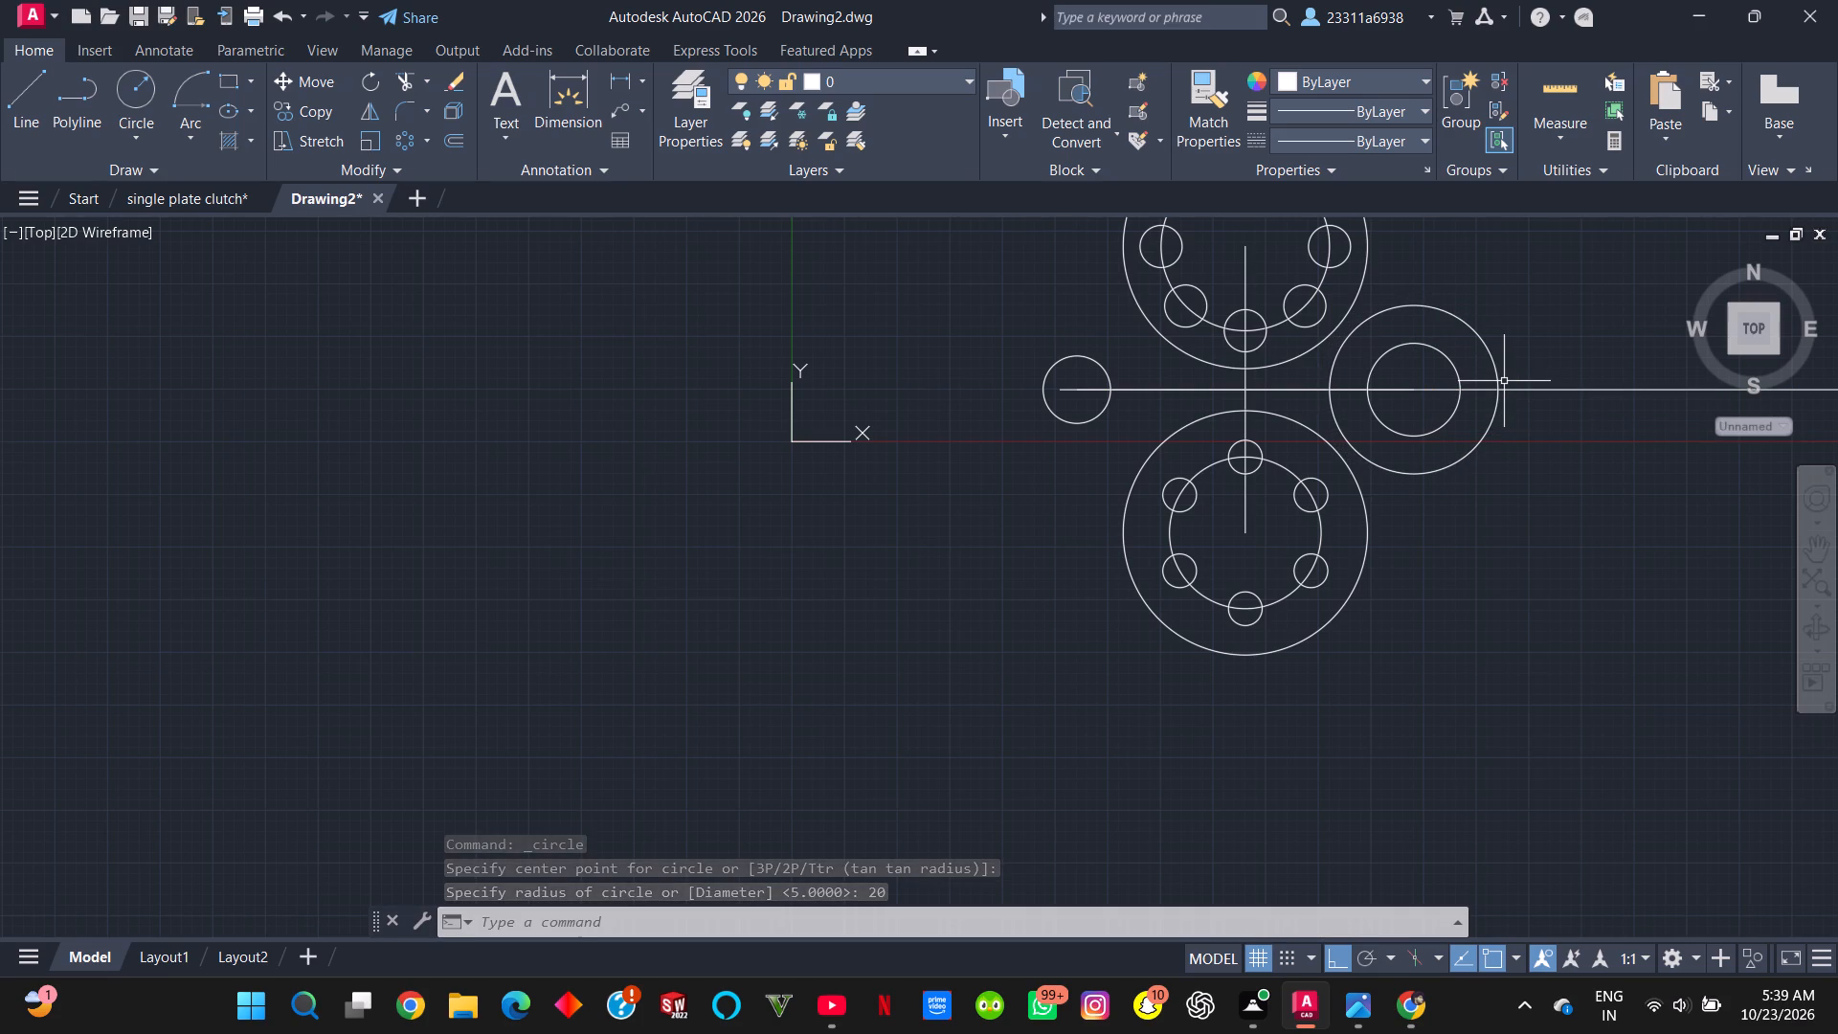
Draw a circle of radius 20 concentric with the radius-8 circle at the horizontal line's left end.
{"action": "left_click", "coordinate": [140, 90]}
{"action": "left_click", "coordinate": [1081, 391]}
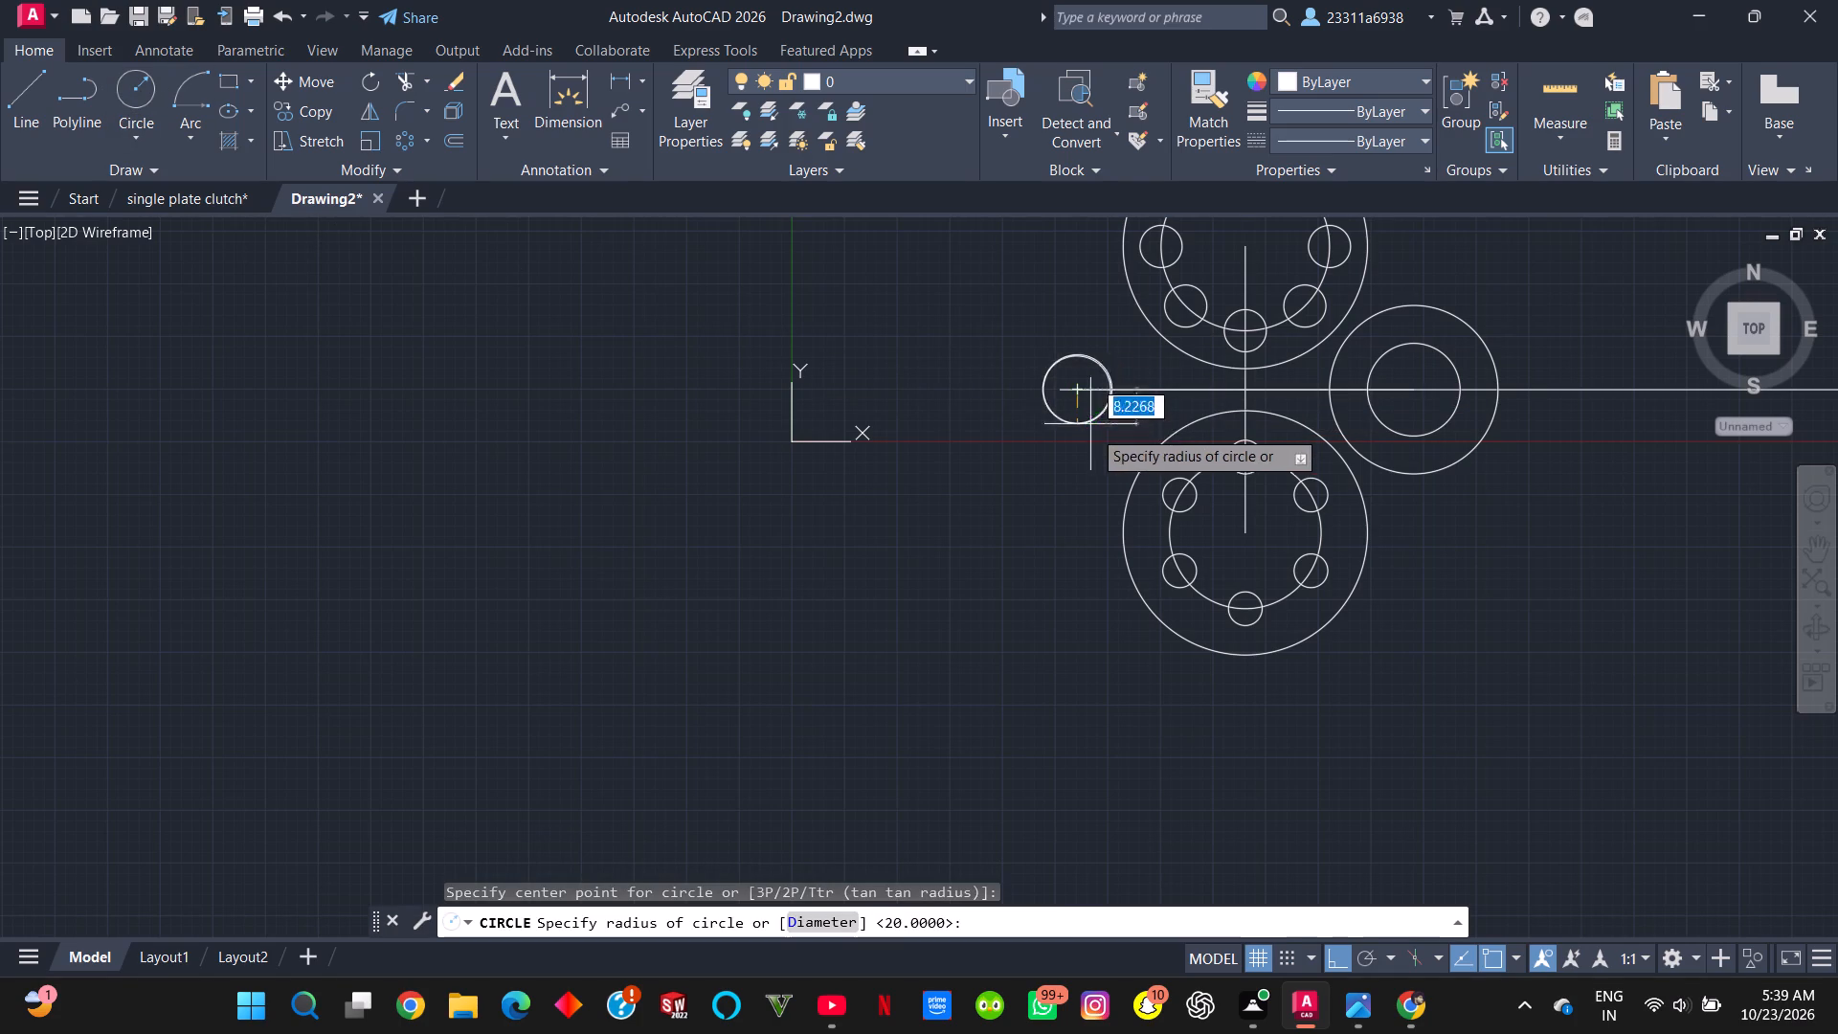
{"action": "type", "text": "20"}
{"action": "key", "text": "Return"}
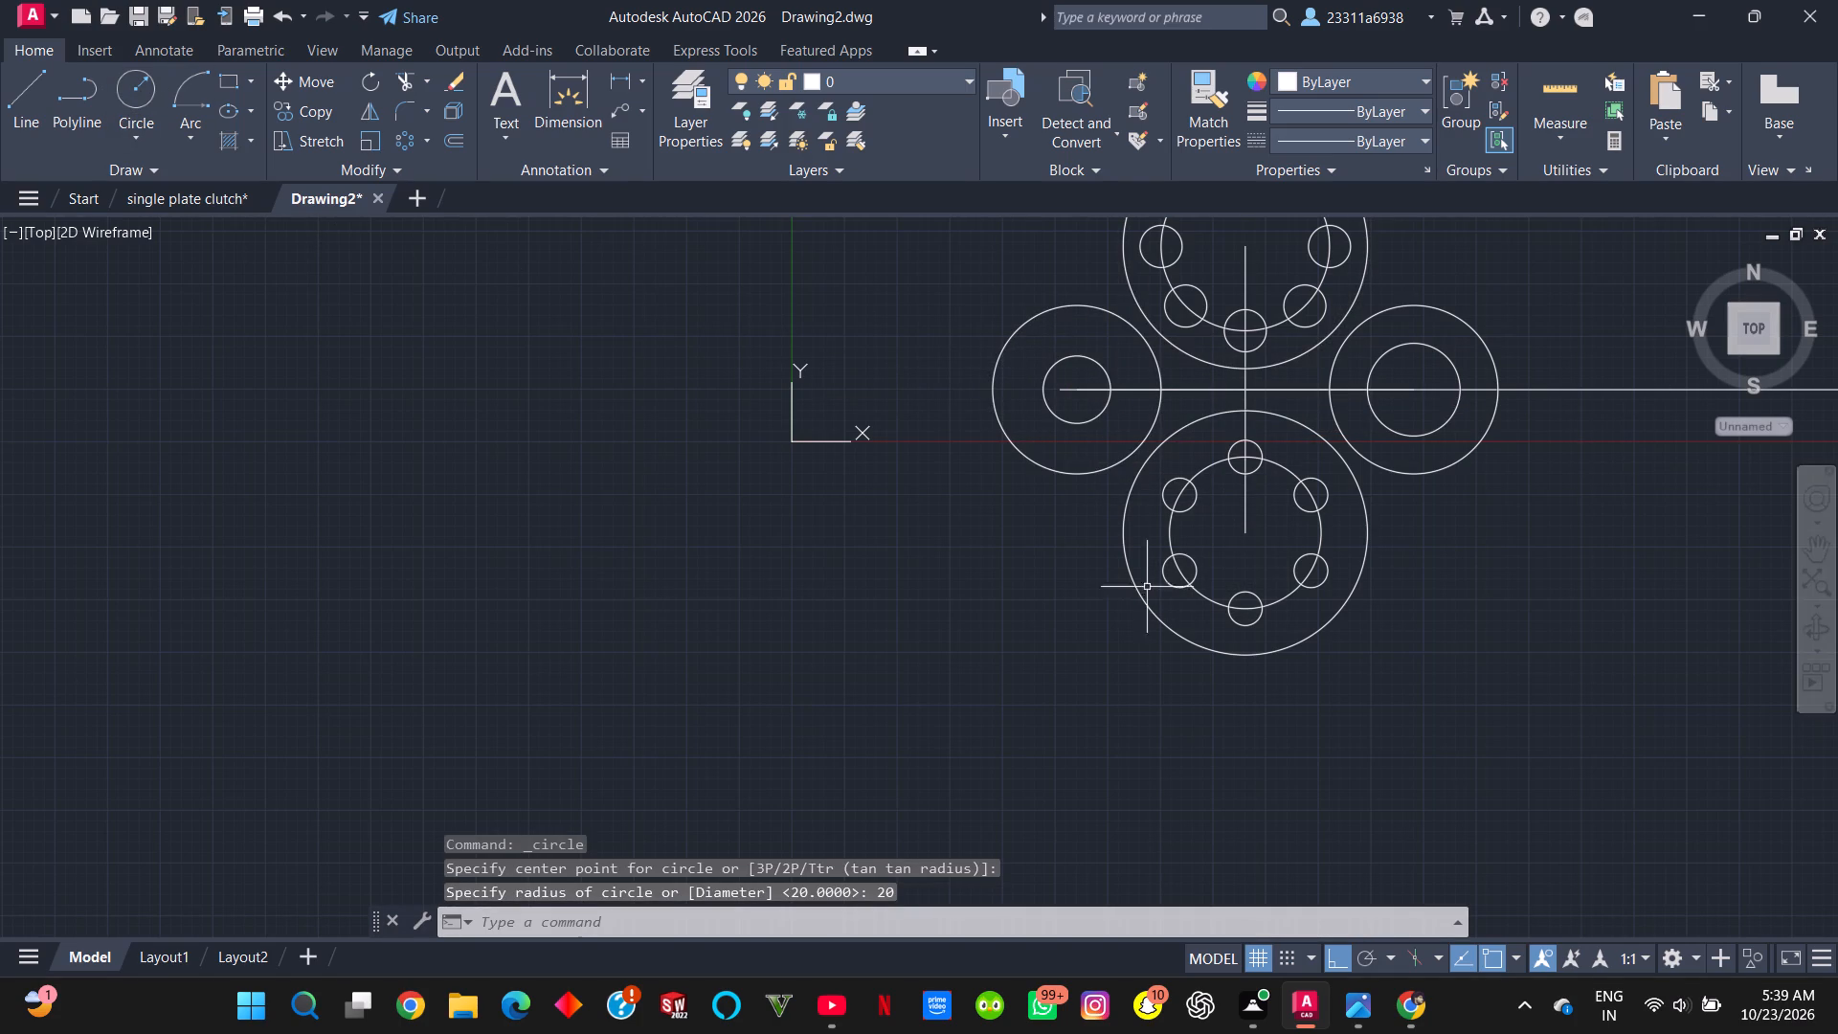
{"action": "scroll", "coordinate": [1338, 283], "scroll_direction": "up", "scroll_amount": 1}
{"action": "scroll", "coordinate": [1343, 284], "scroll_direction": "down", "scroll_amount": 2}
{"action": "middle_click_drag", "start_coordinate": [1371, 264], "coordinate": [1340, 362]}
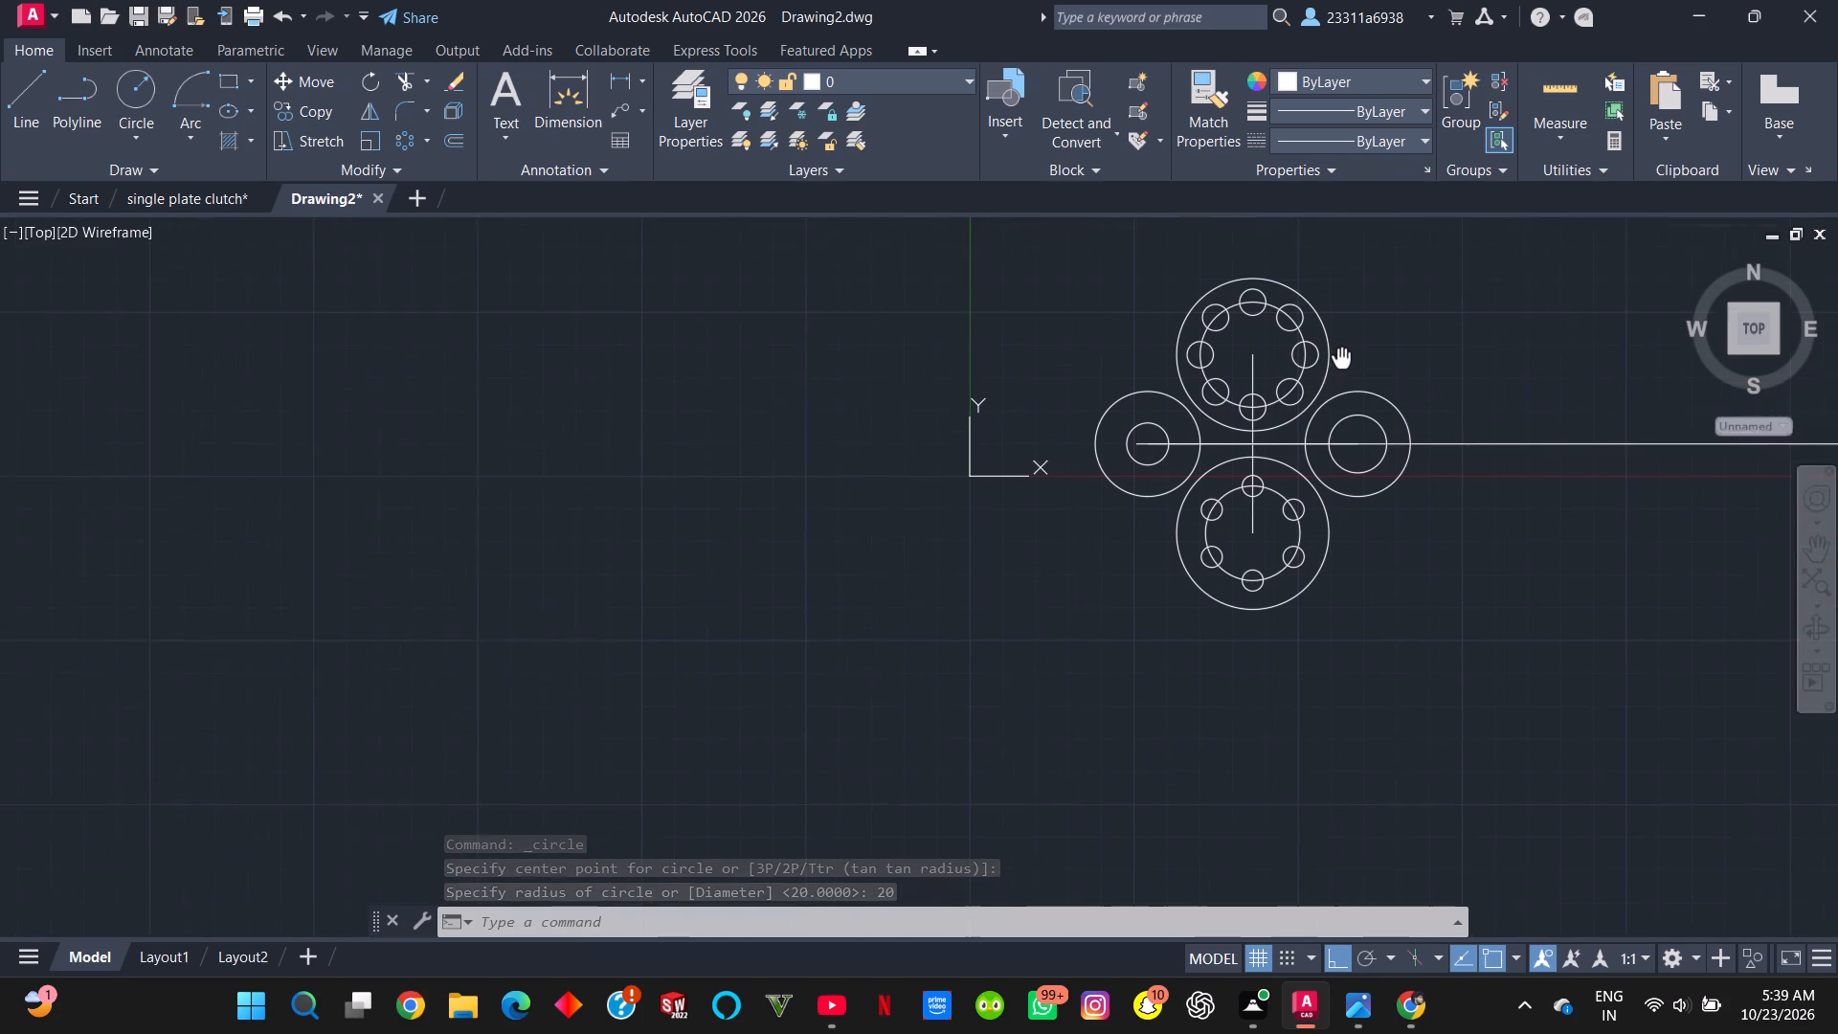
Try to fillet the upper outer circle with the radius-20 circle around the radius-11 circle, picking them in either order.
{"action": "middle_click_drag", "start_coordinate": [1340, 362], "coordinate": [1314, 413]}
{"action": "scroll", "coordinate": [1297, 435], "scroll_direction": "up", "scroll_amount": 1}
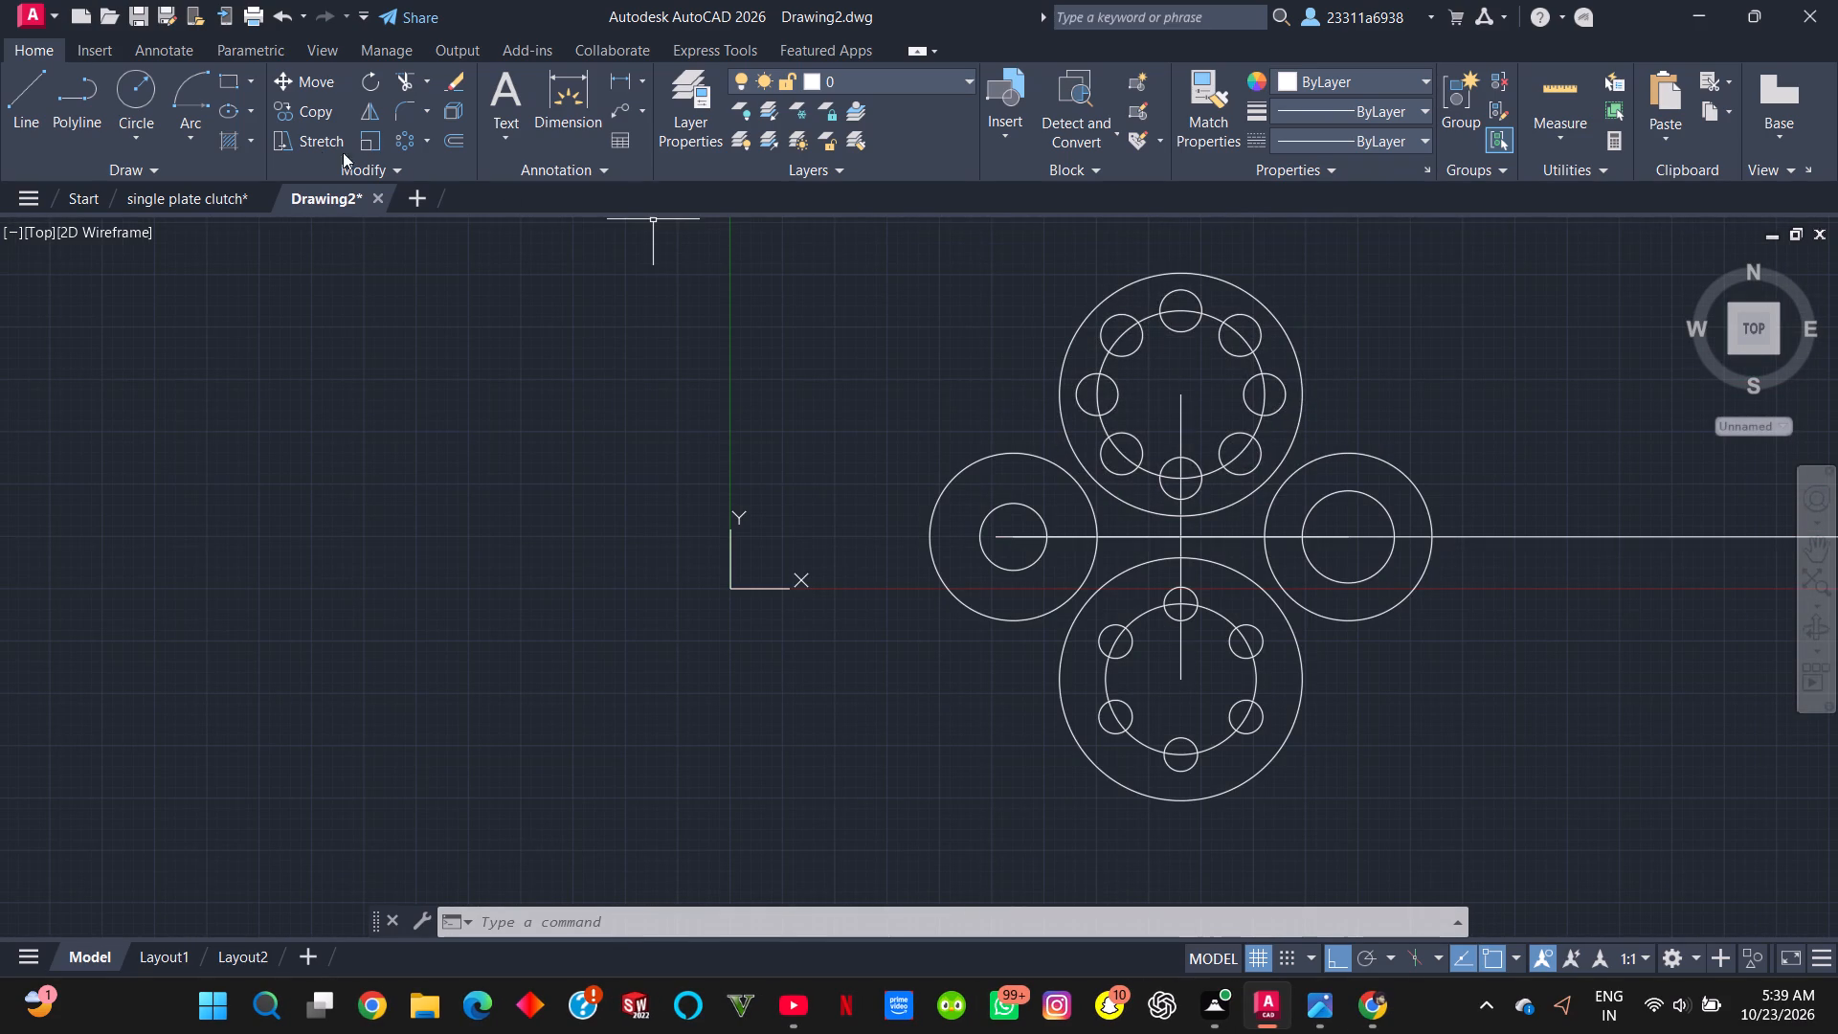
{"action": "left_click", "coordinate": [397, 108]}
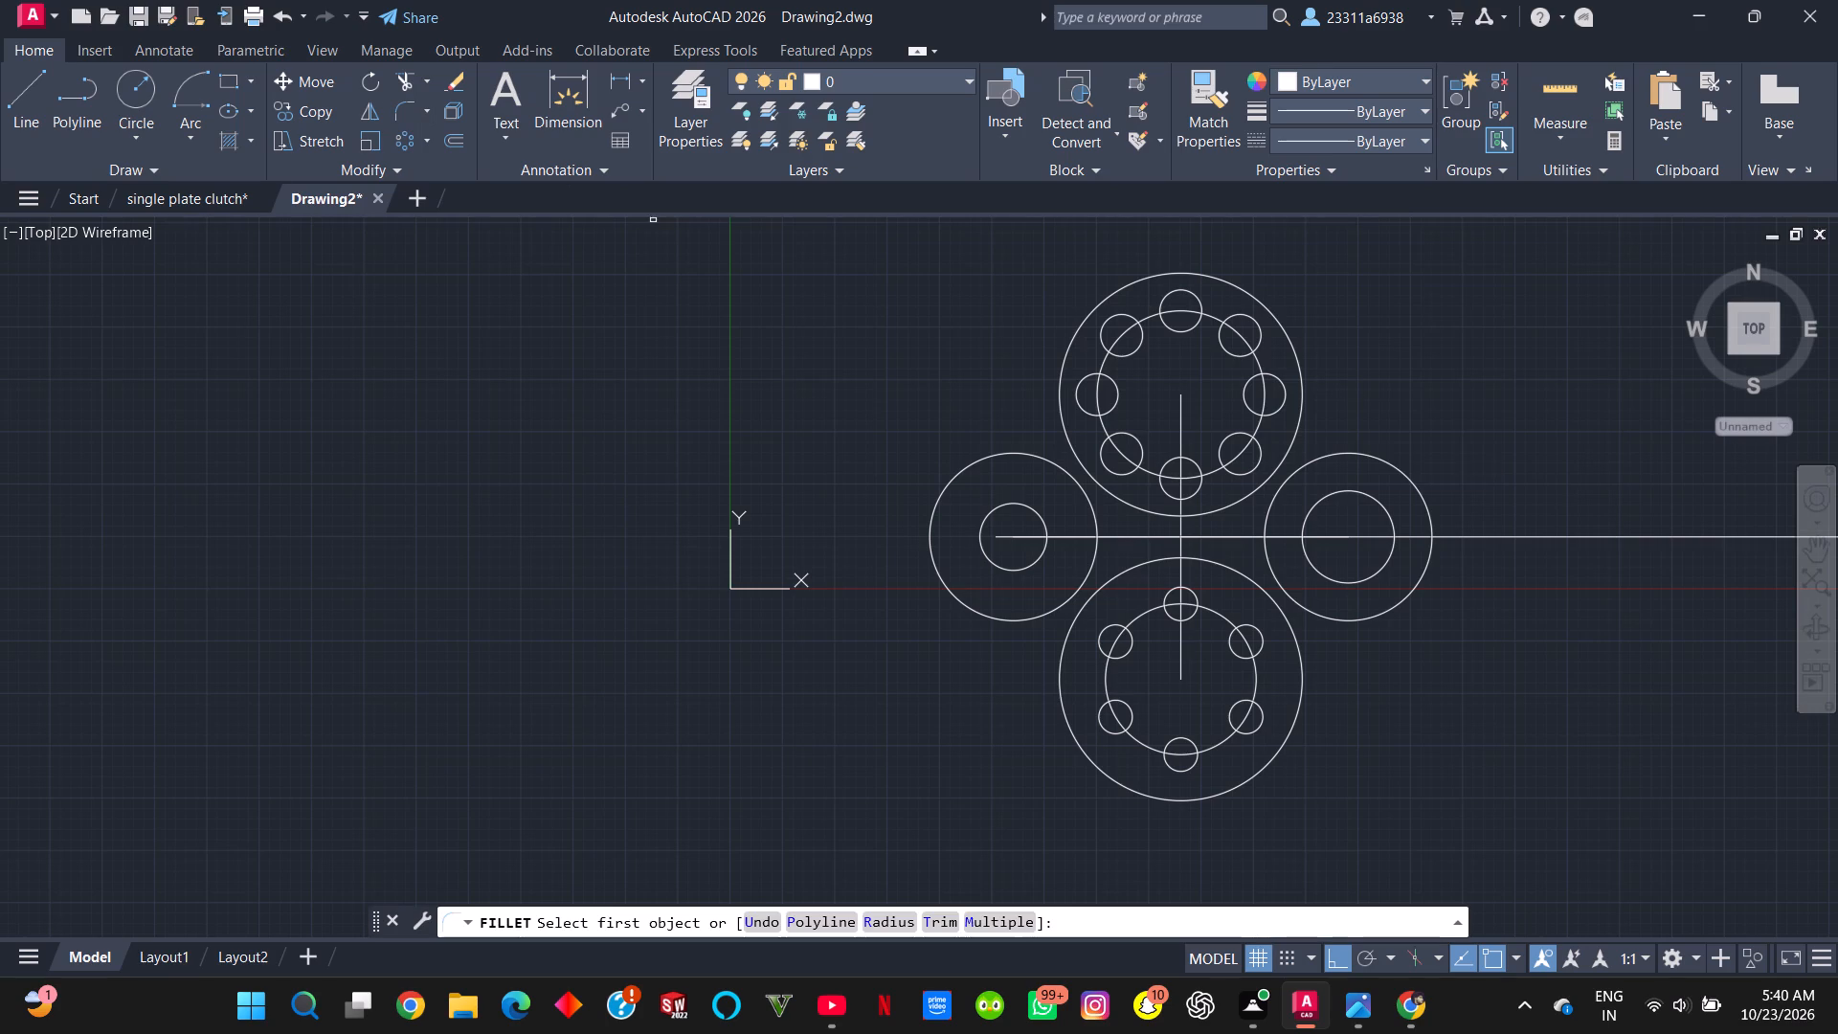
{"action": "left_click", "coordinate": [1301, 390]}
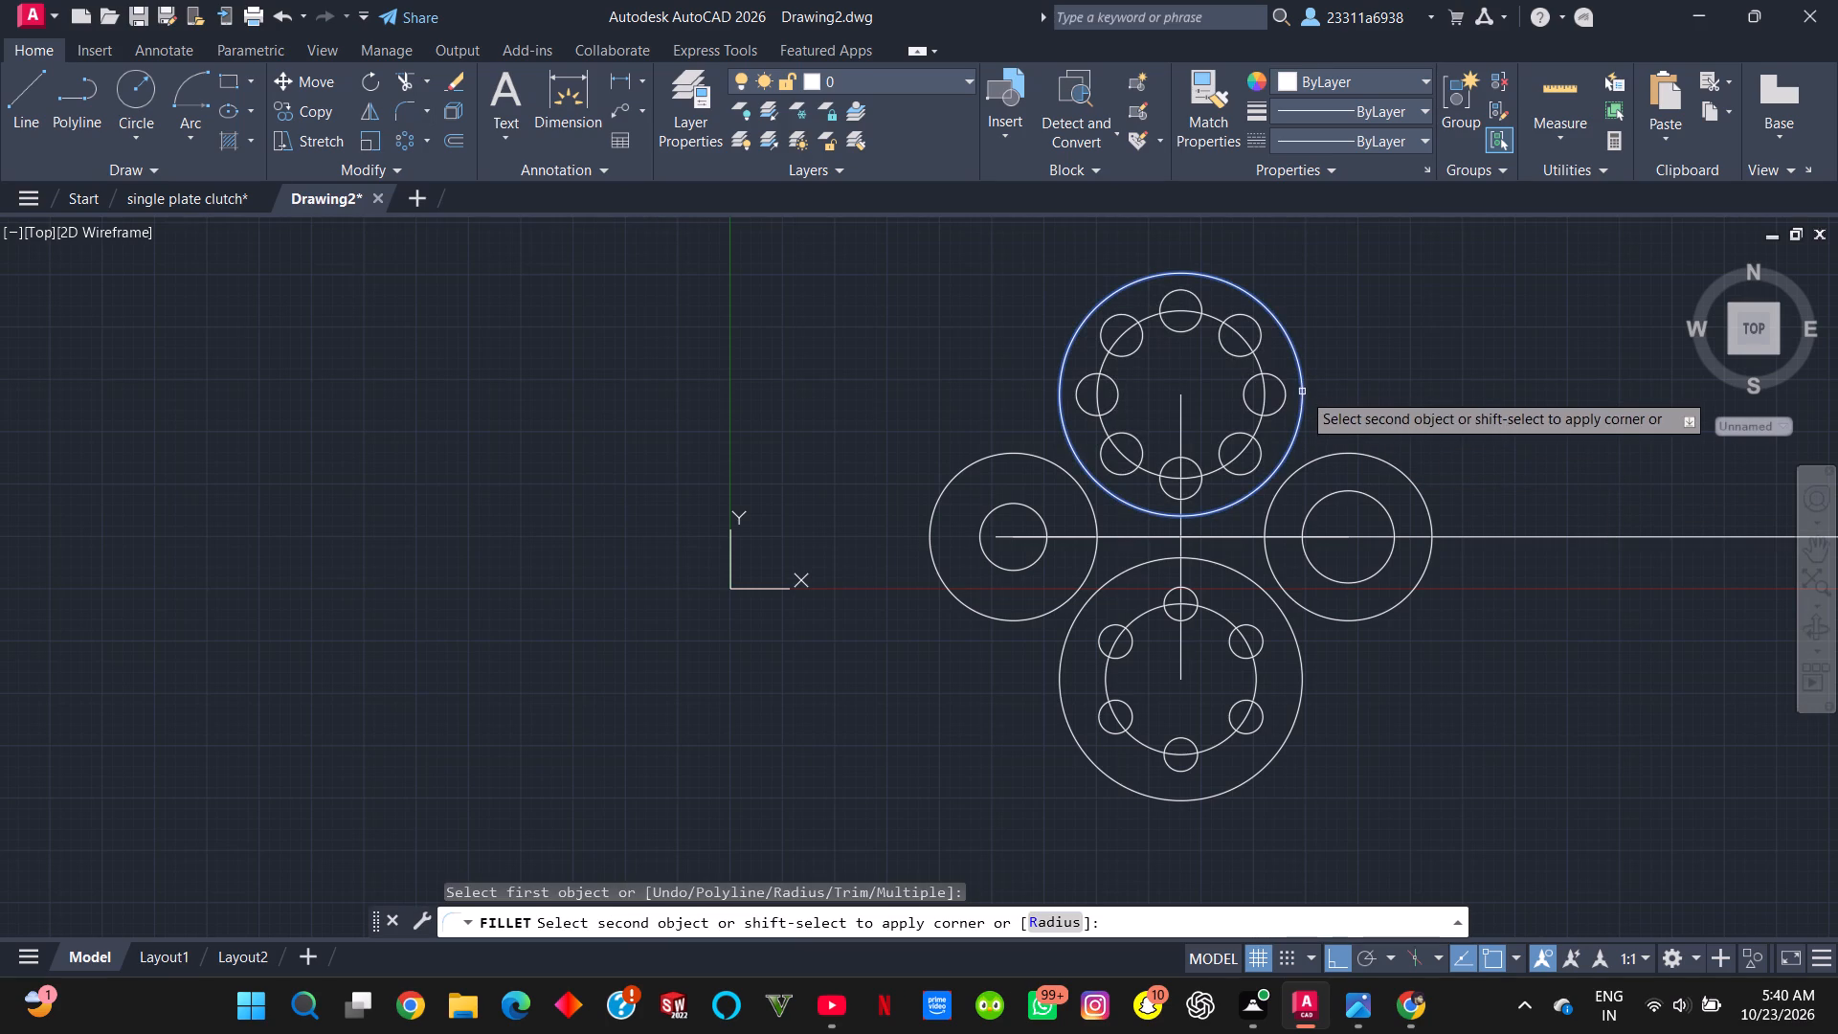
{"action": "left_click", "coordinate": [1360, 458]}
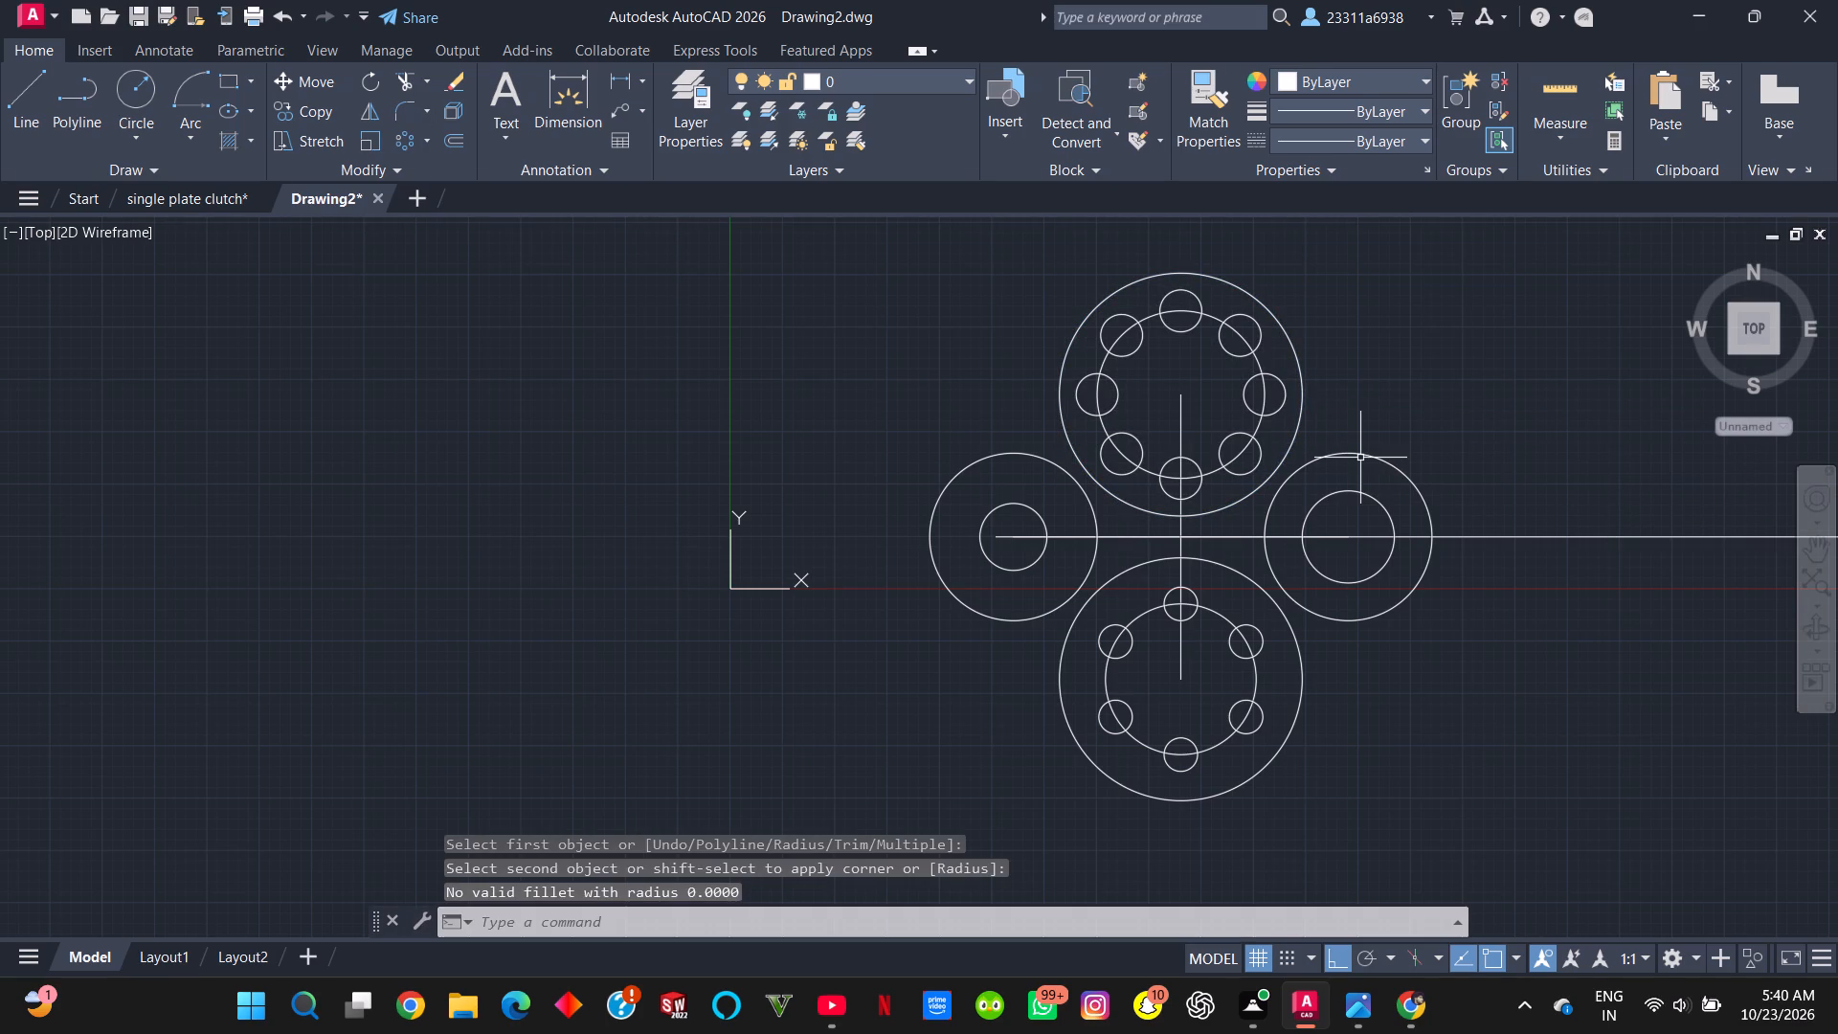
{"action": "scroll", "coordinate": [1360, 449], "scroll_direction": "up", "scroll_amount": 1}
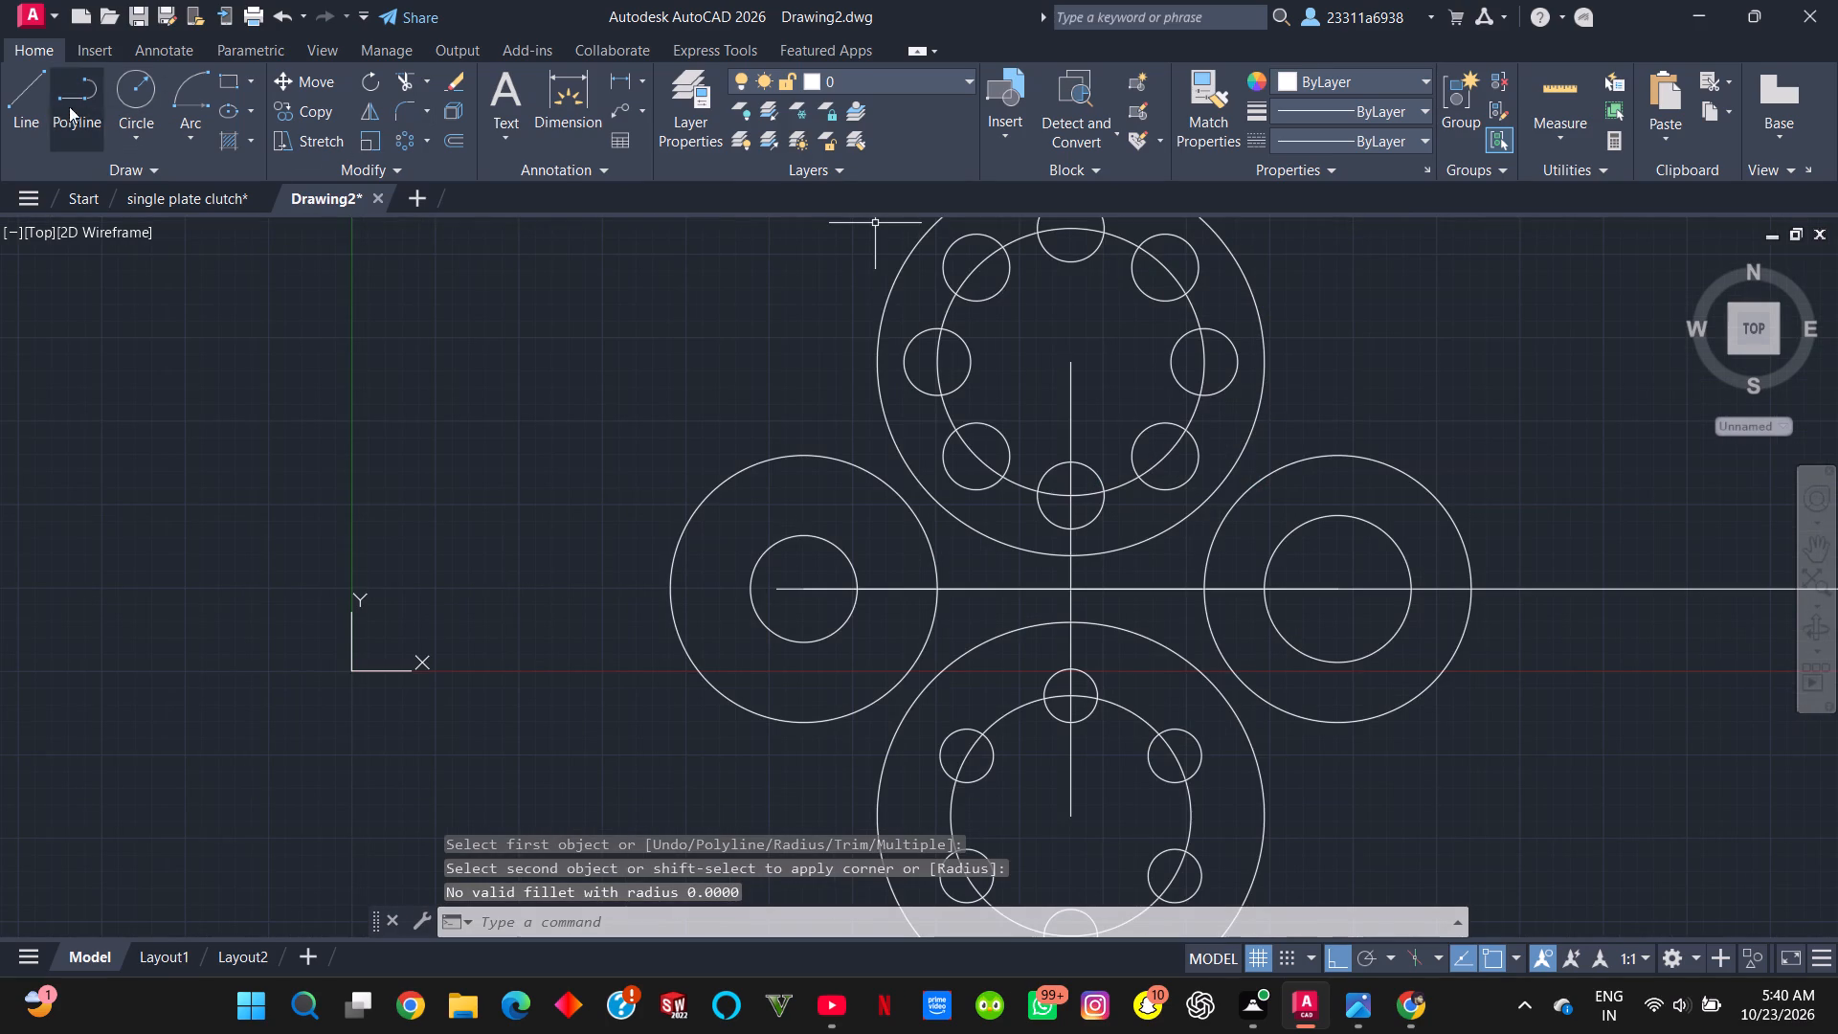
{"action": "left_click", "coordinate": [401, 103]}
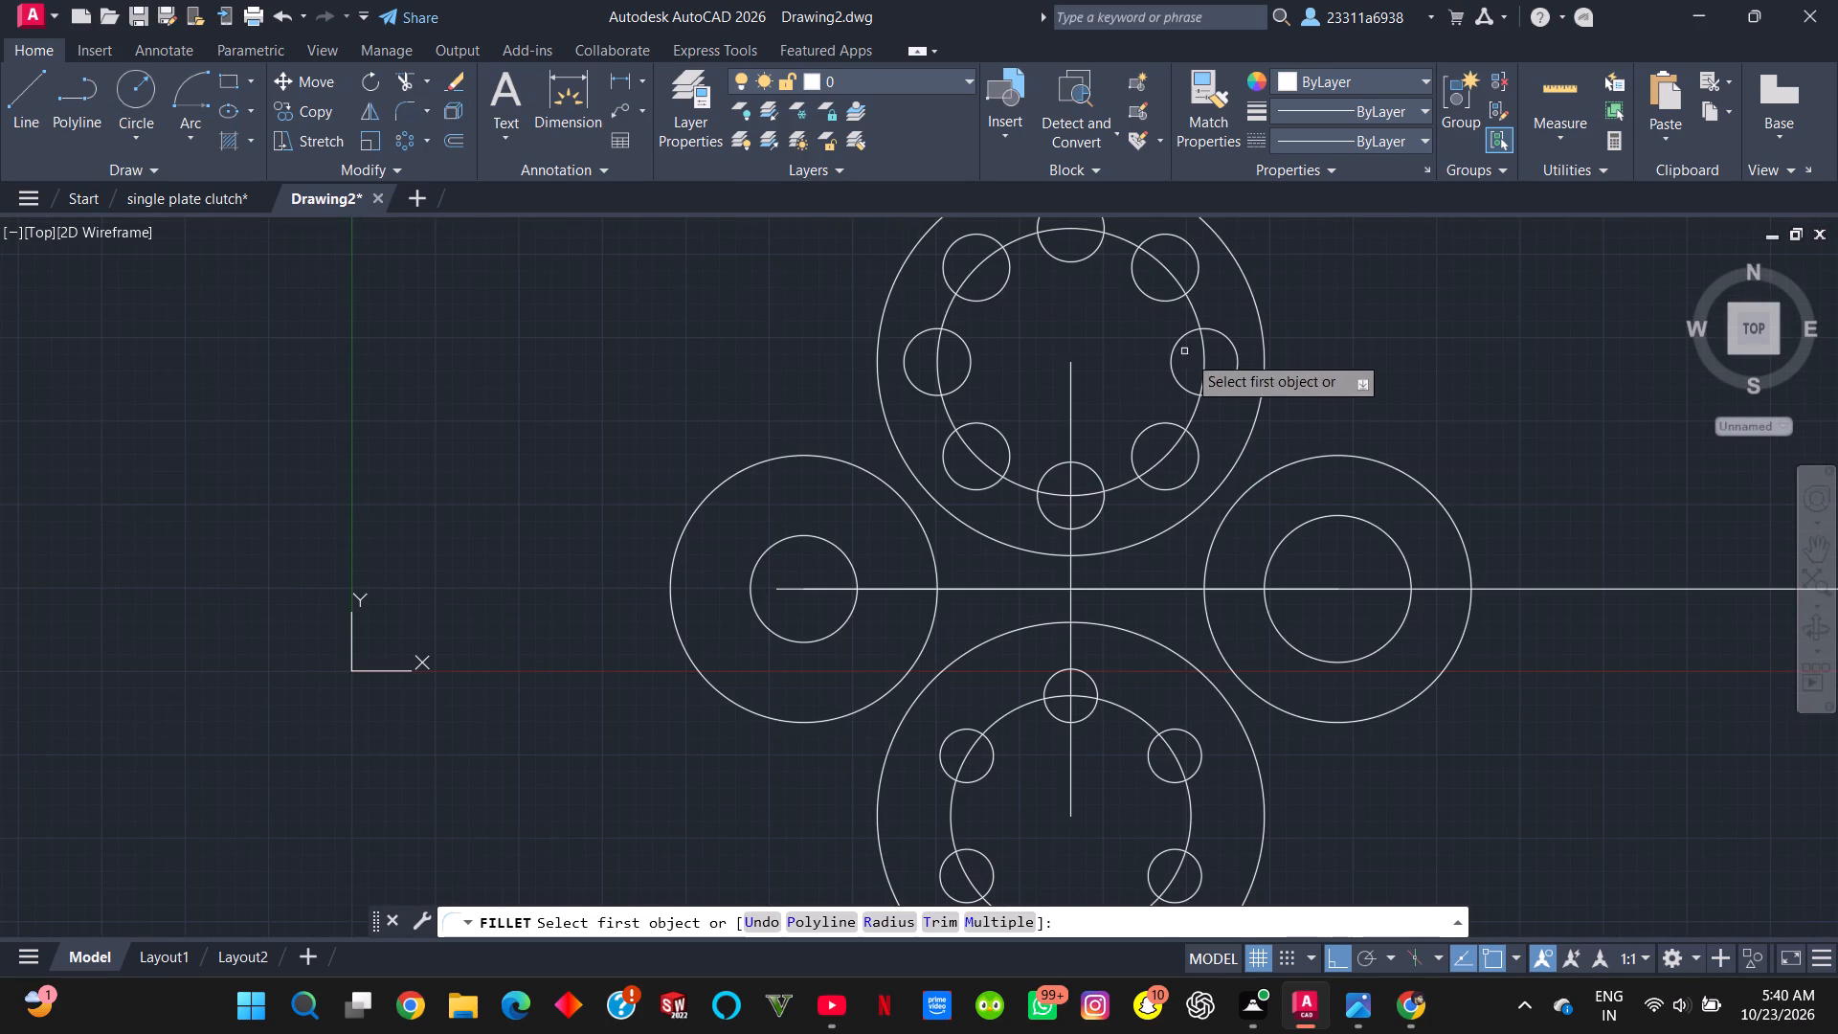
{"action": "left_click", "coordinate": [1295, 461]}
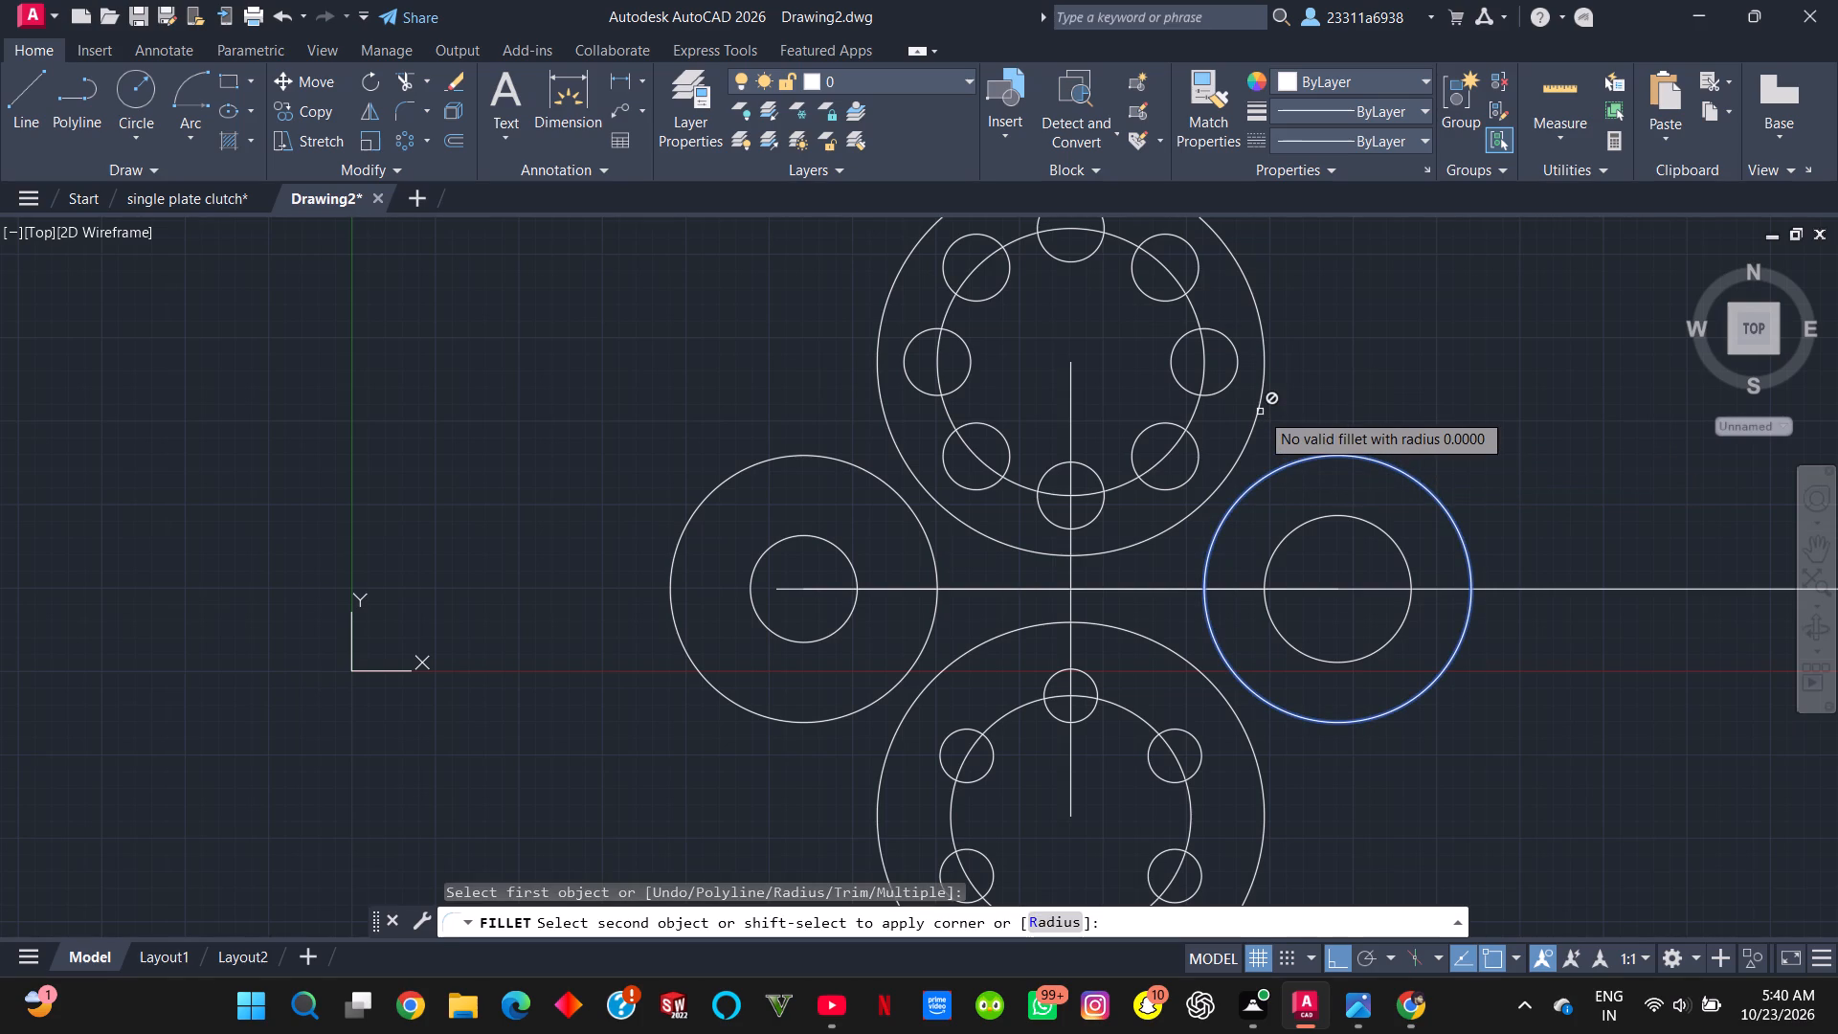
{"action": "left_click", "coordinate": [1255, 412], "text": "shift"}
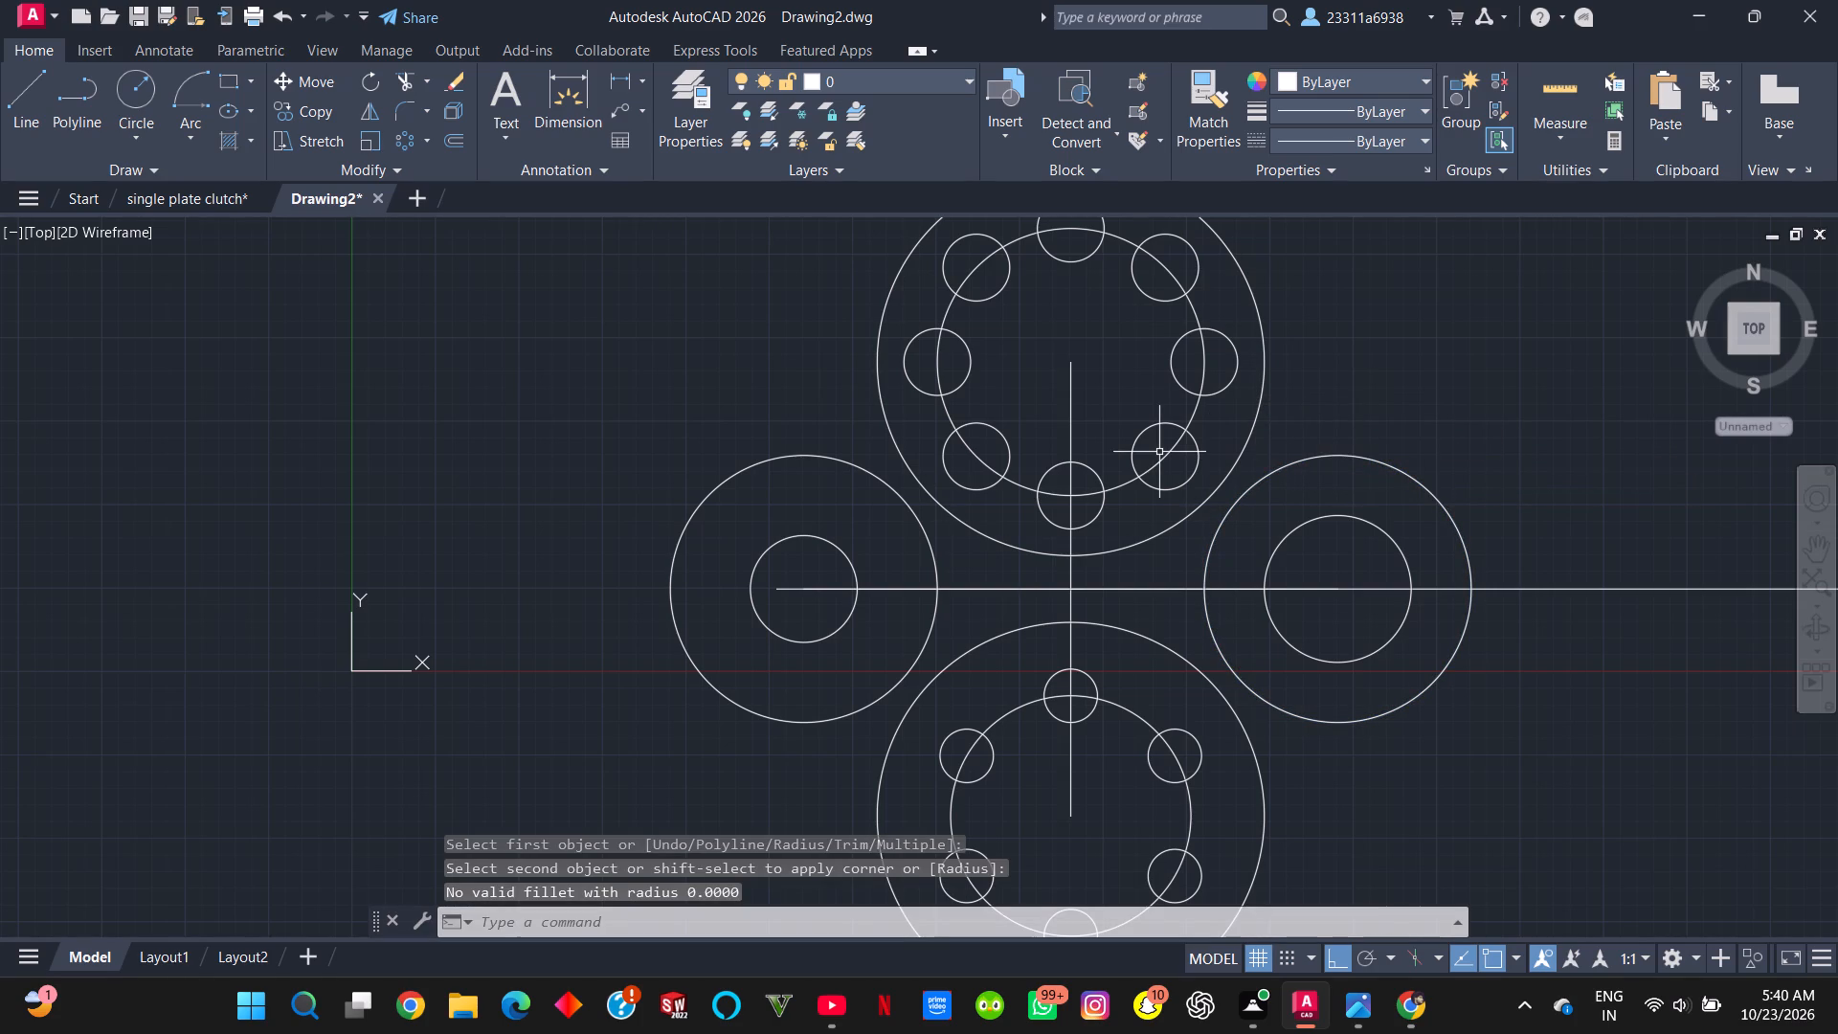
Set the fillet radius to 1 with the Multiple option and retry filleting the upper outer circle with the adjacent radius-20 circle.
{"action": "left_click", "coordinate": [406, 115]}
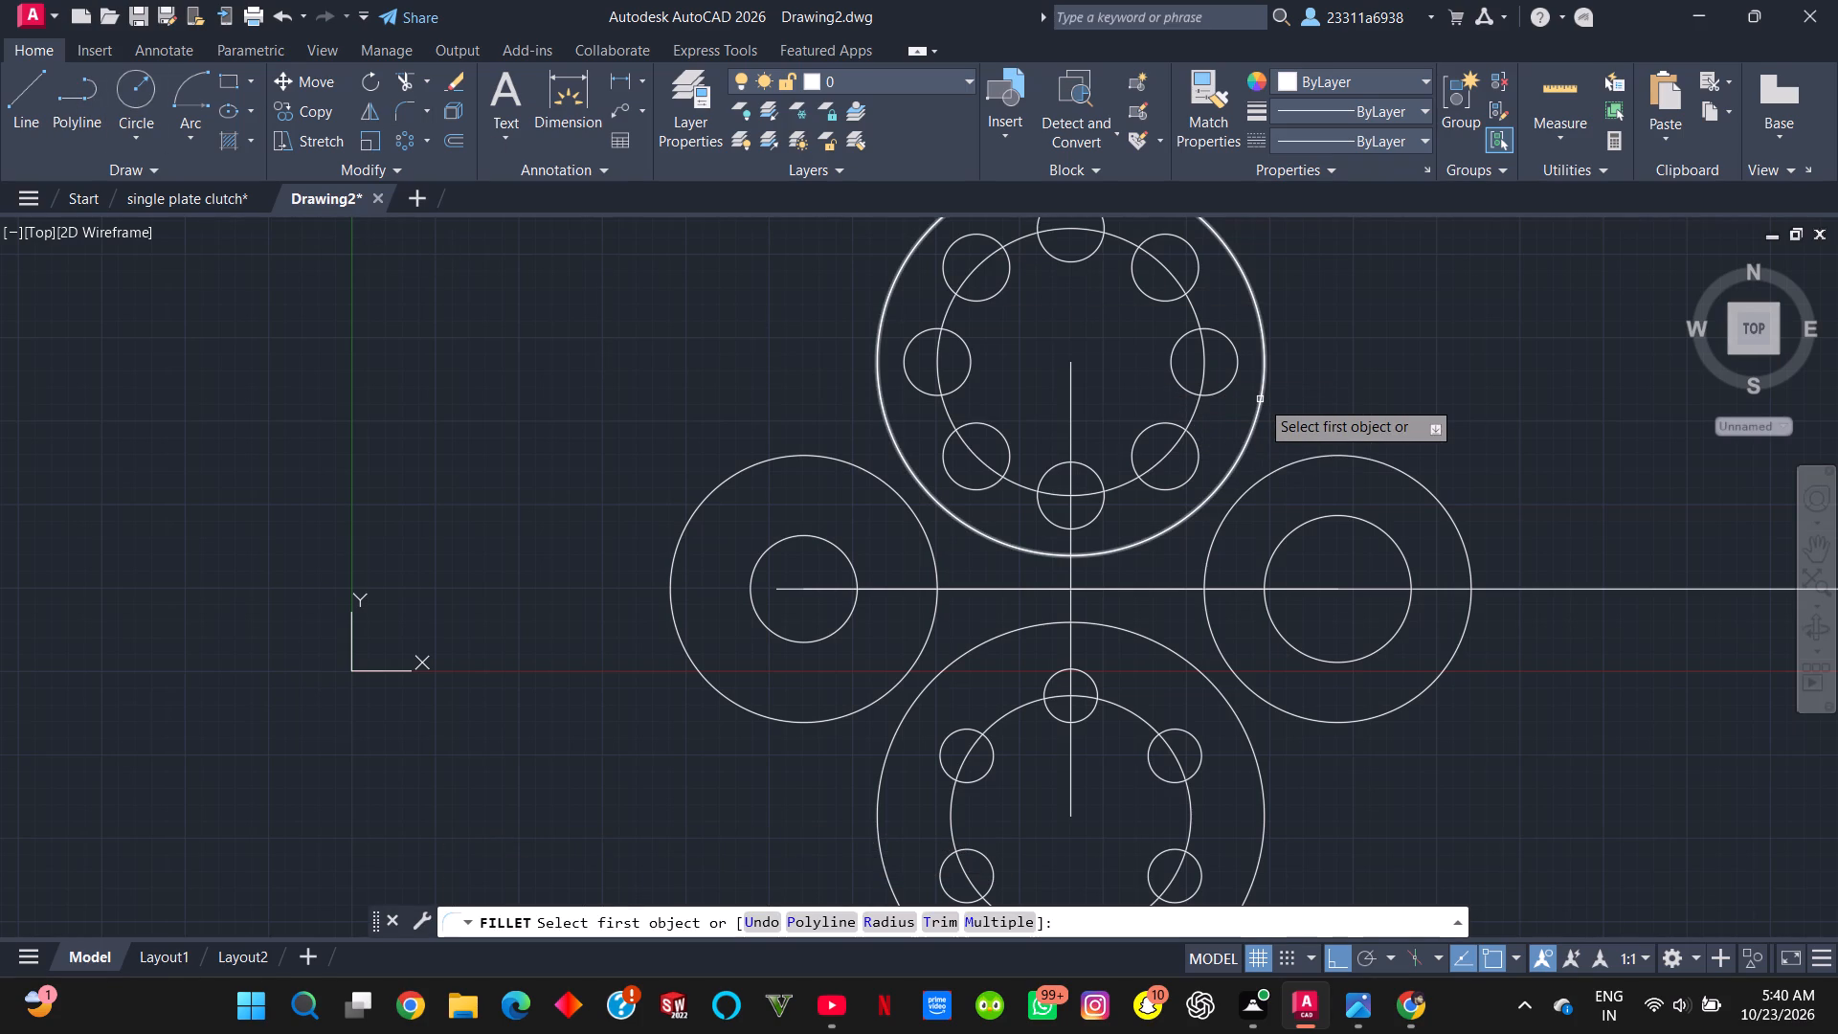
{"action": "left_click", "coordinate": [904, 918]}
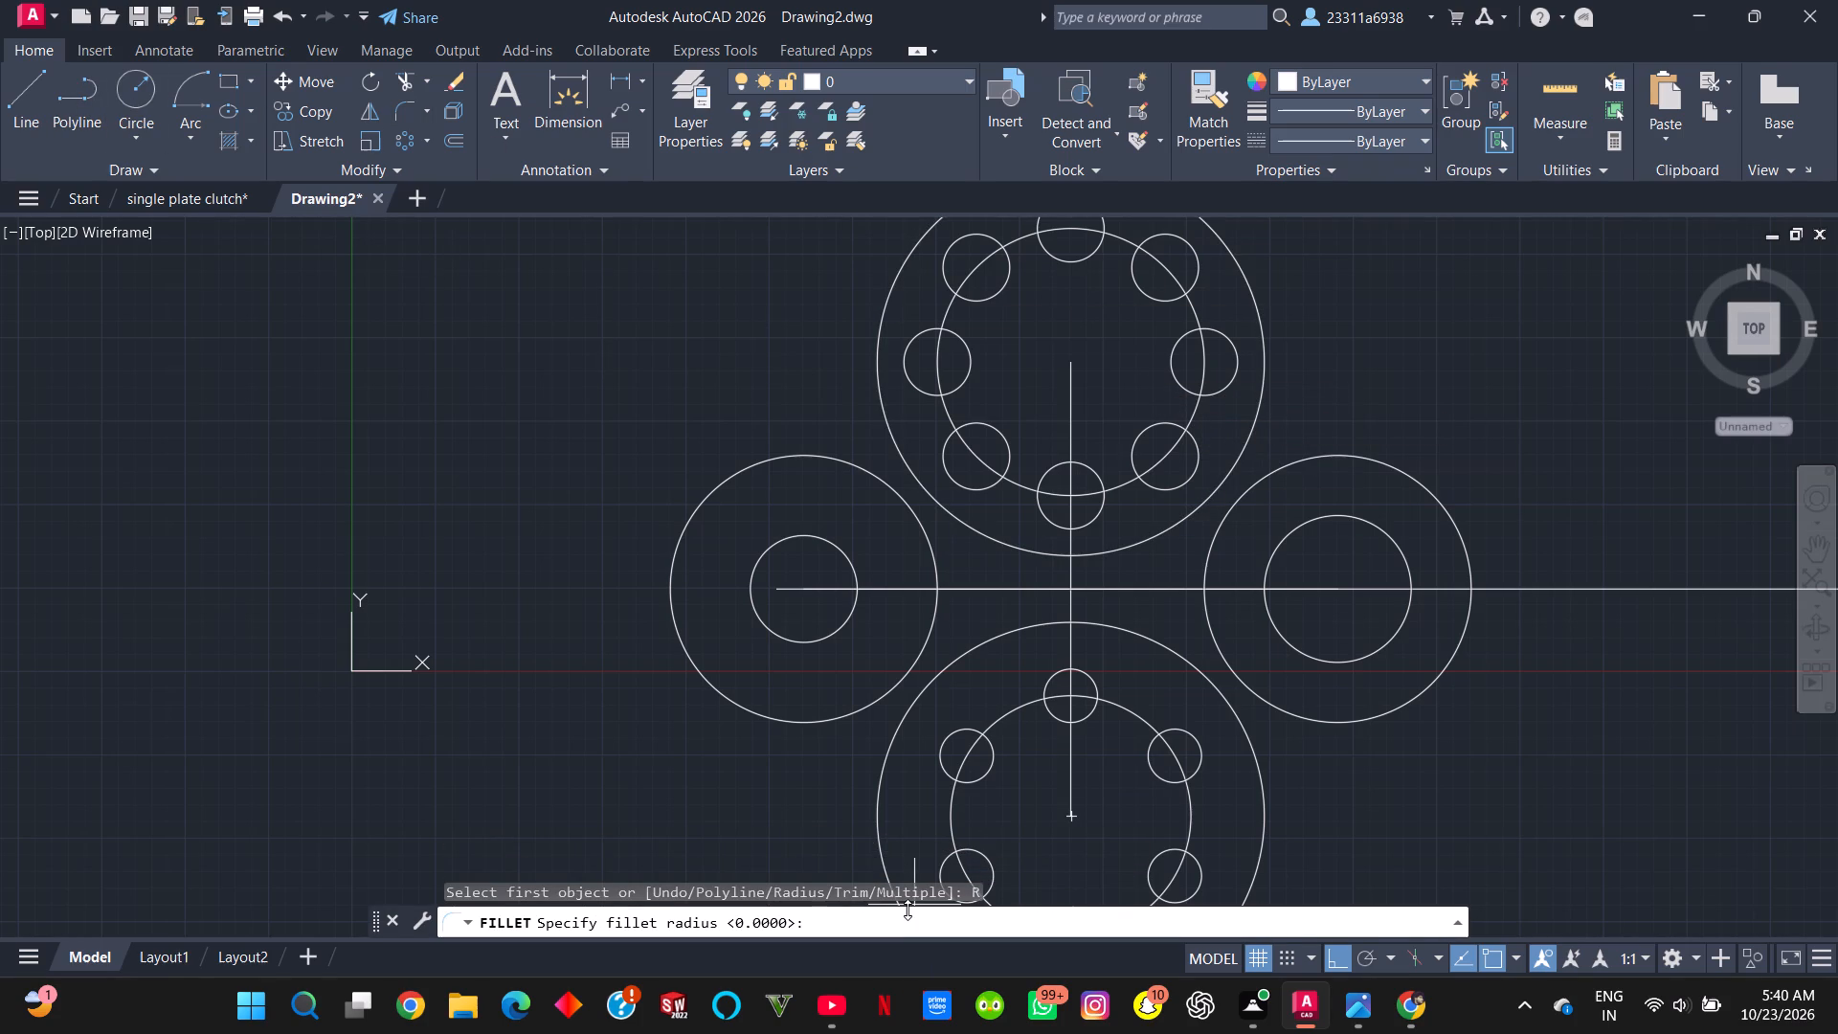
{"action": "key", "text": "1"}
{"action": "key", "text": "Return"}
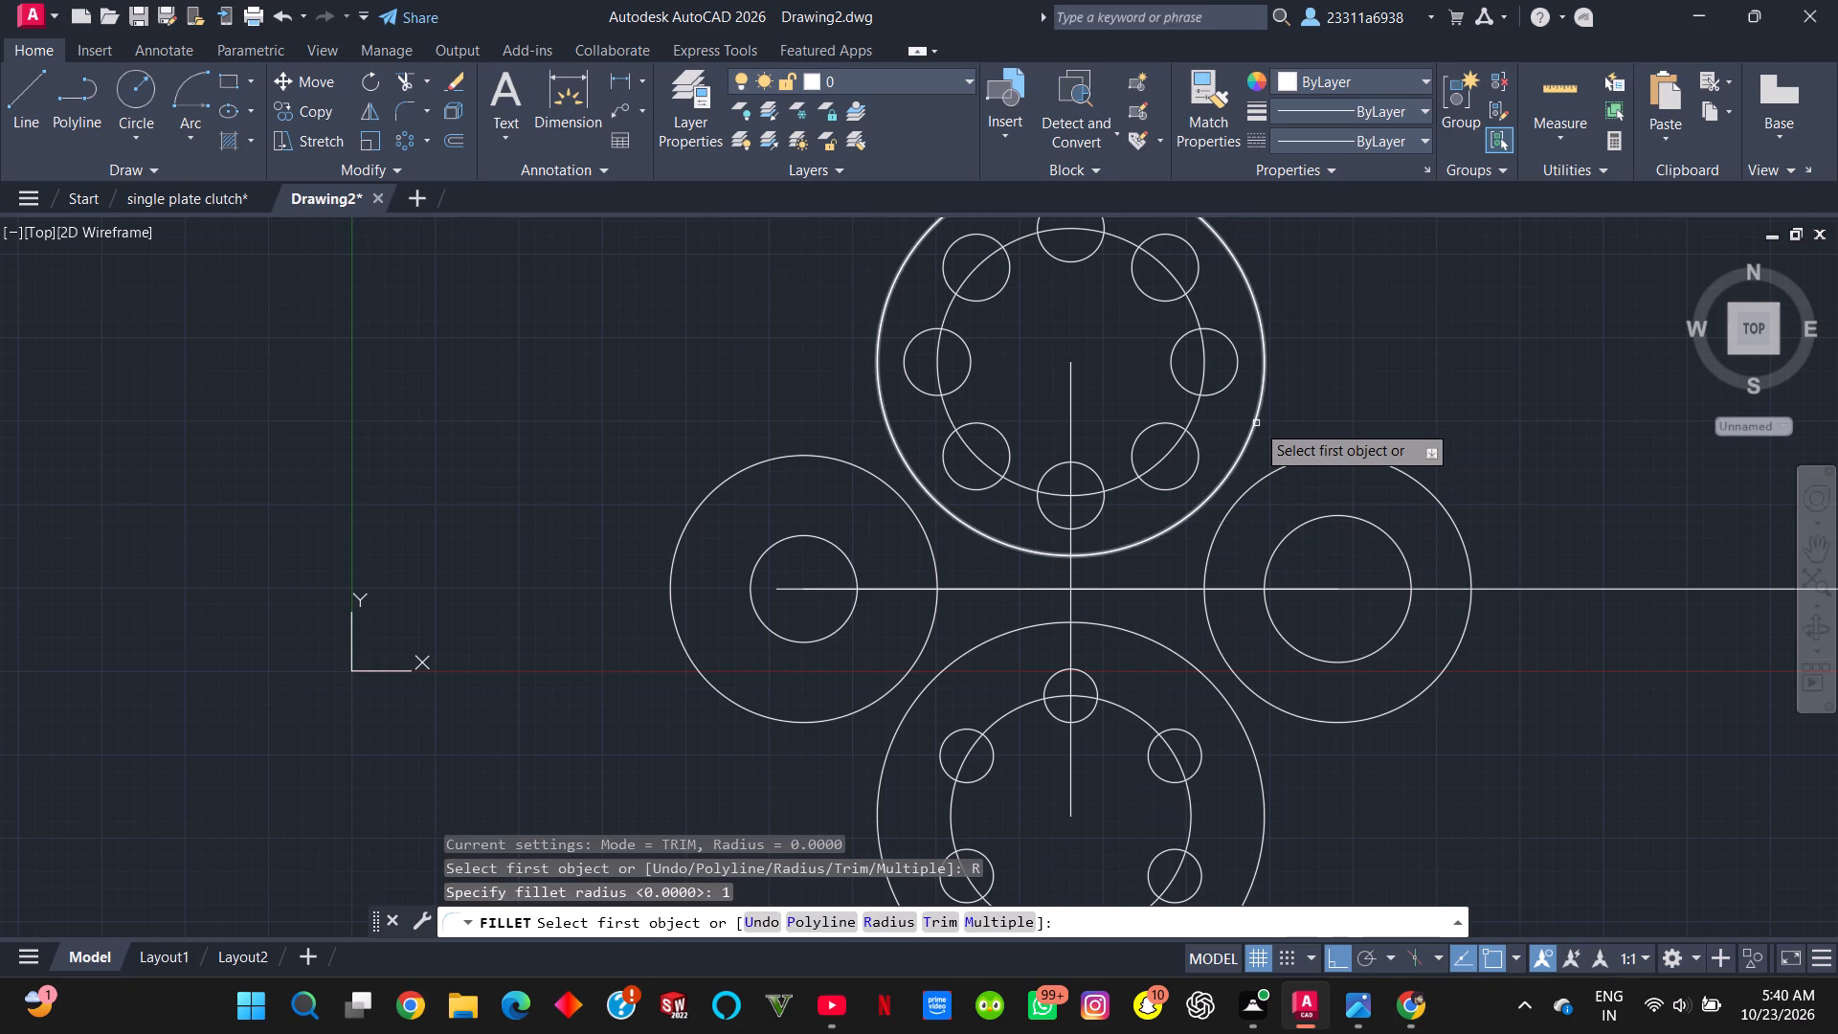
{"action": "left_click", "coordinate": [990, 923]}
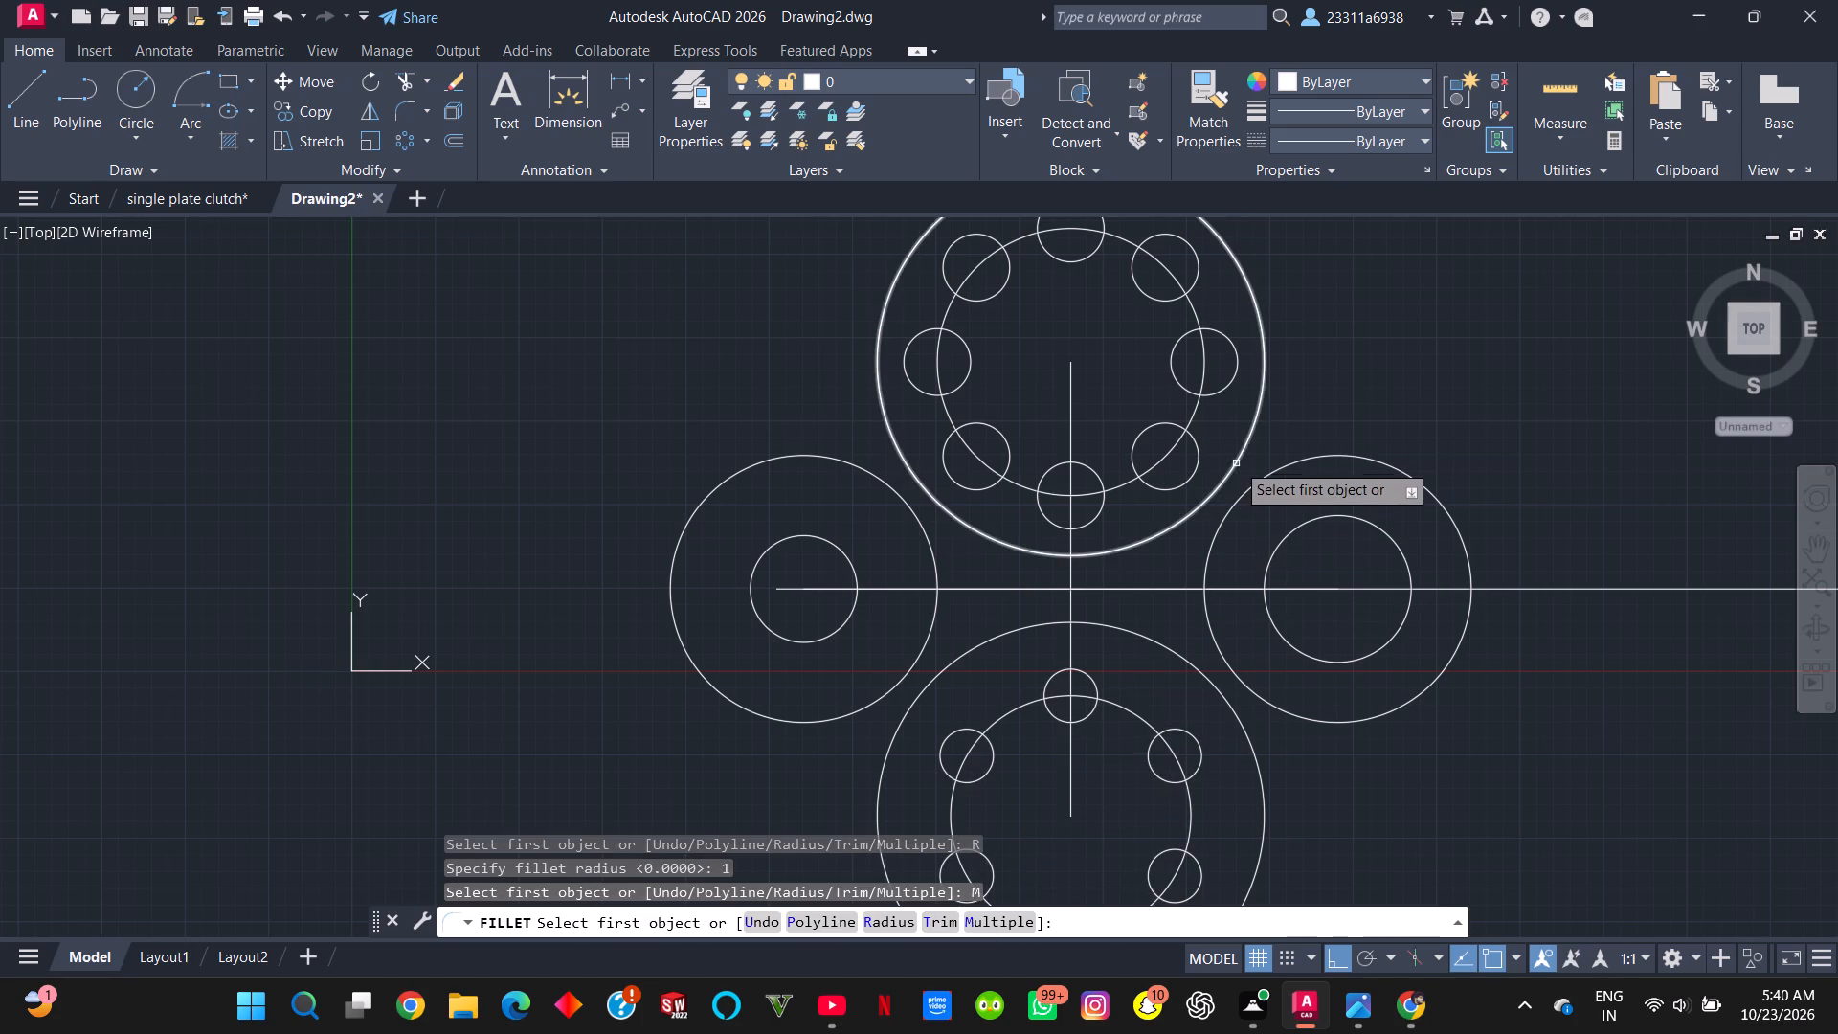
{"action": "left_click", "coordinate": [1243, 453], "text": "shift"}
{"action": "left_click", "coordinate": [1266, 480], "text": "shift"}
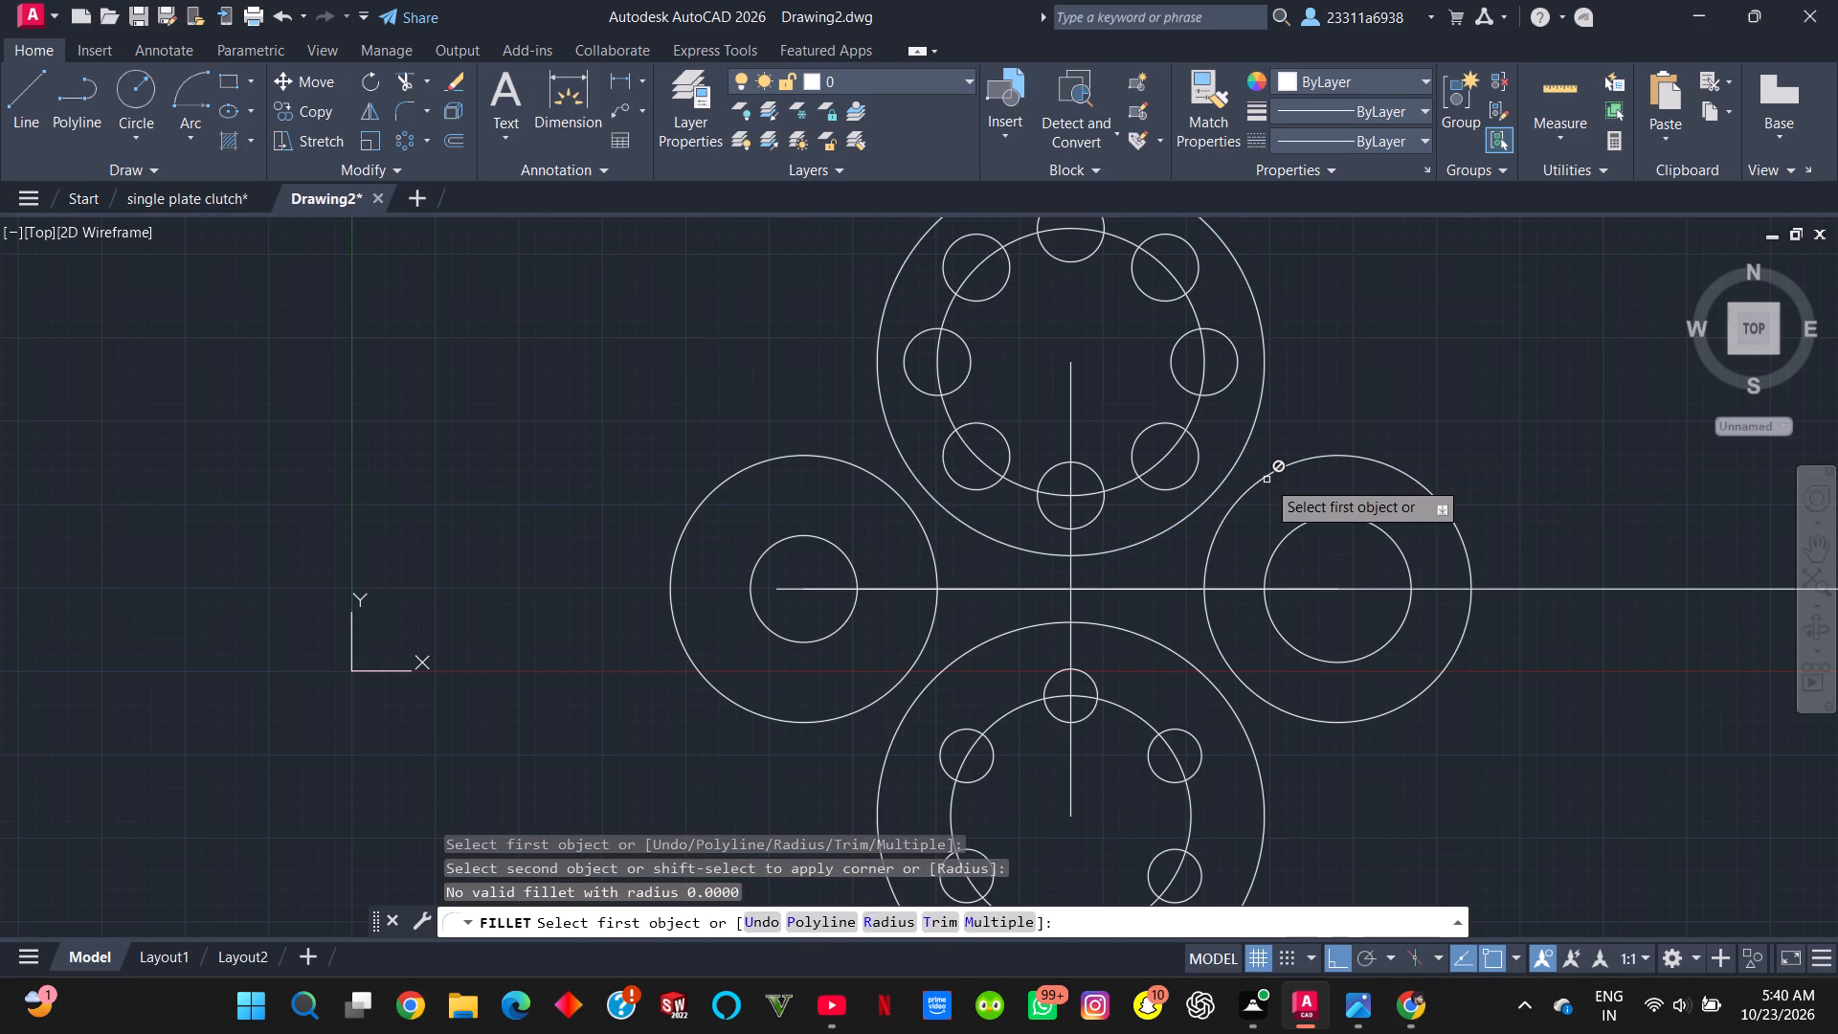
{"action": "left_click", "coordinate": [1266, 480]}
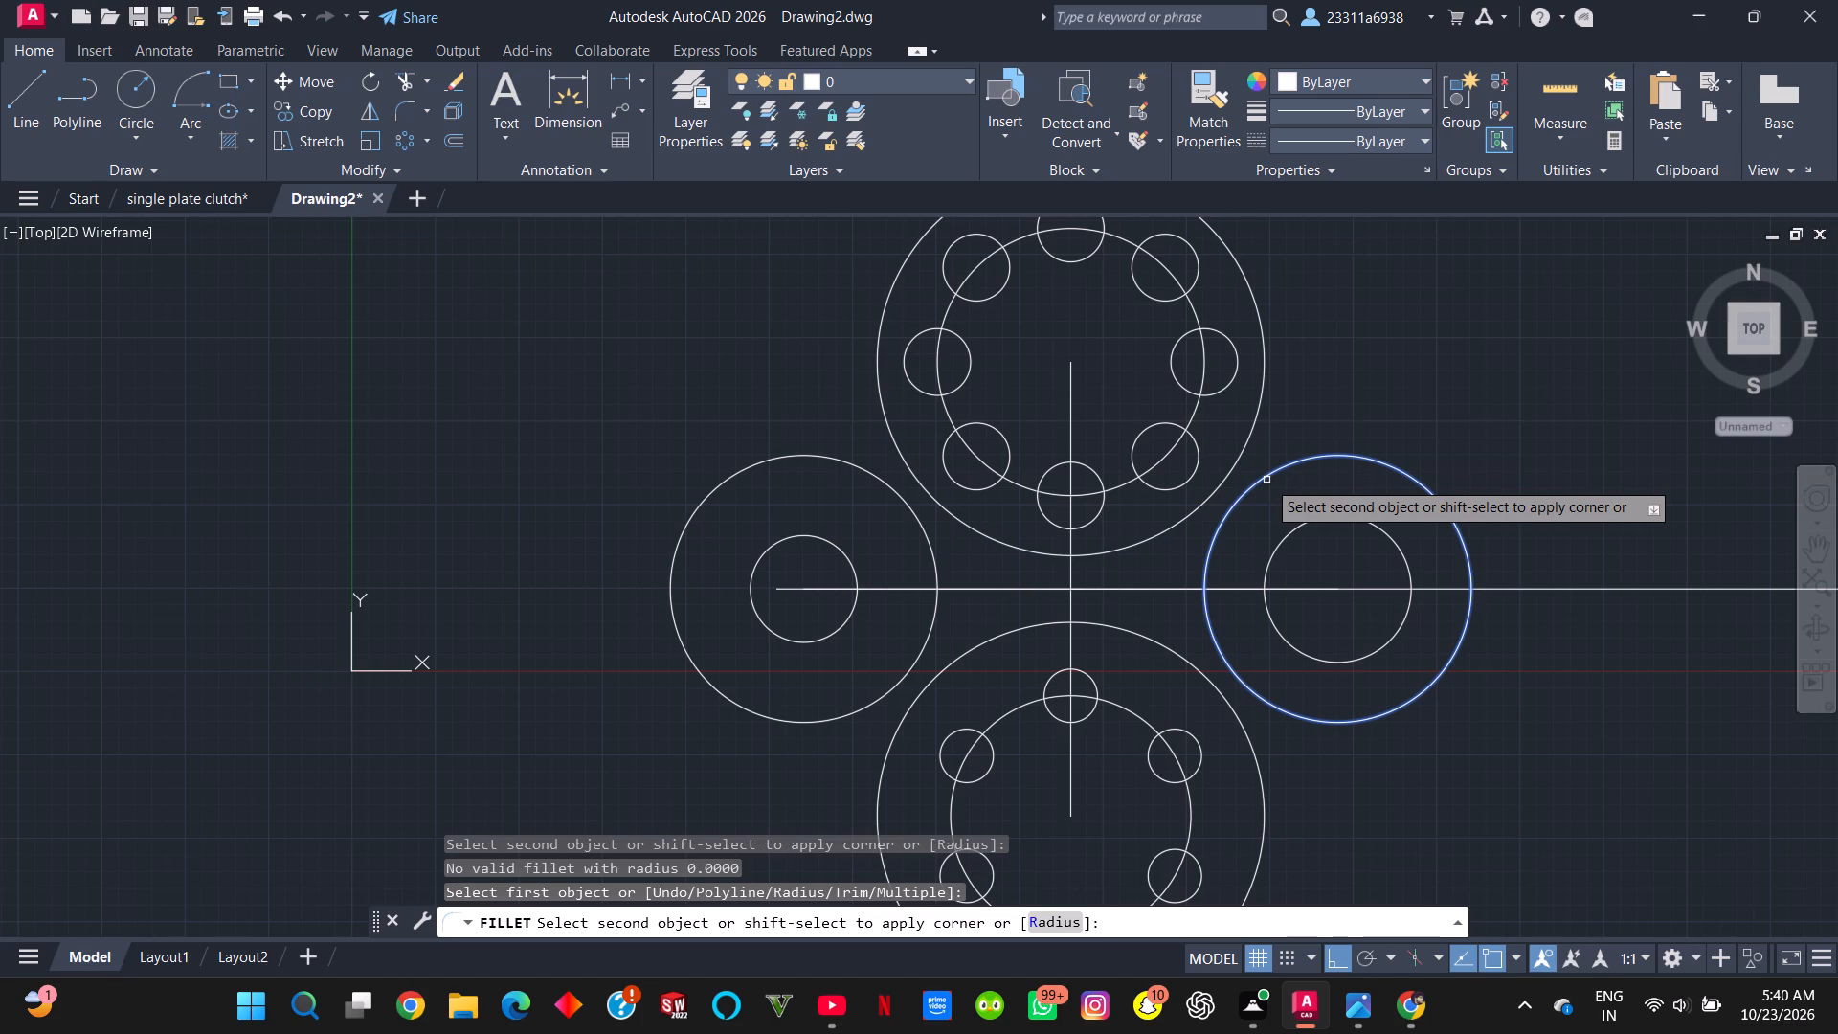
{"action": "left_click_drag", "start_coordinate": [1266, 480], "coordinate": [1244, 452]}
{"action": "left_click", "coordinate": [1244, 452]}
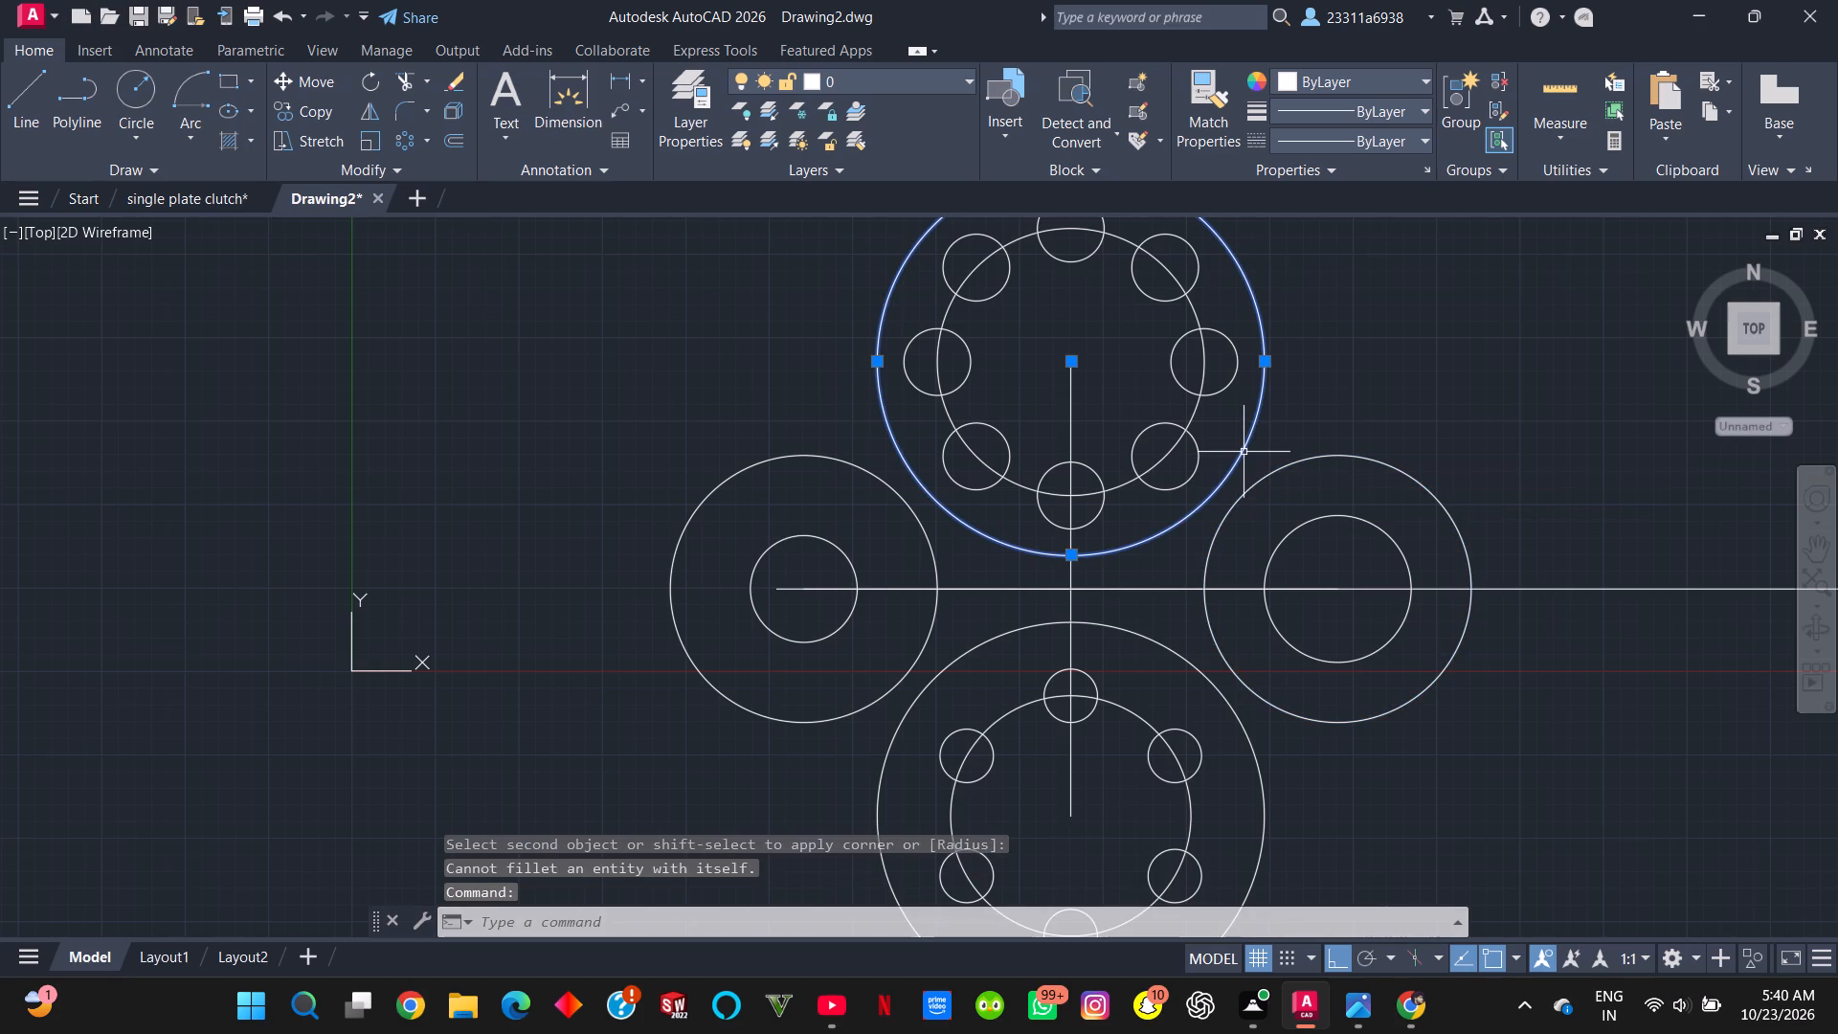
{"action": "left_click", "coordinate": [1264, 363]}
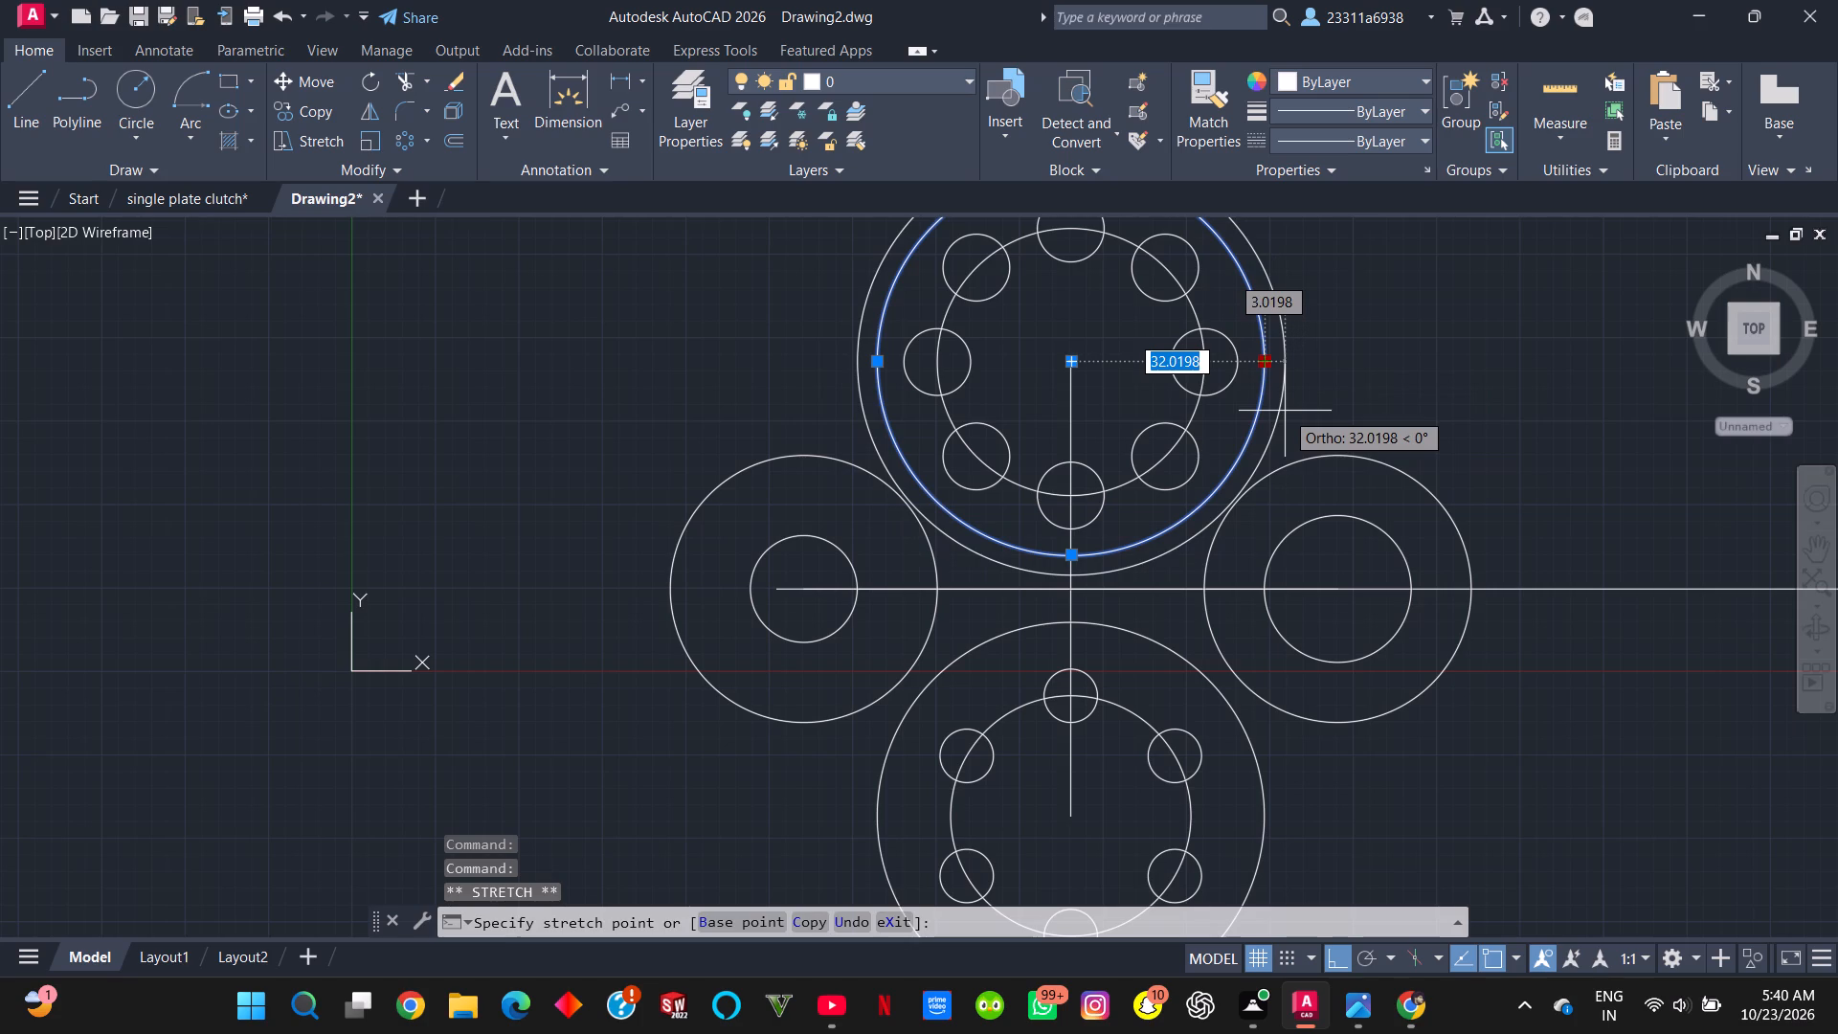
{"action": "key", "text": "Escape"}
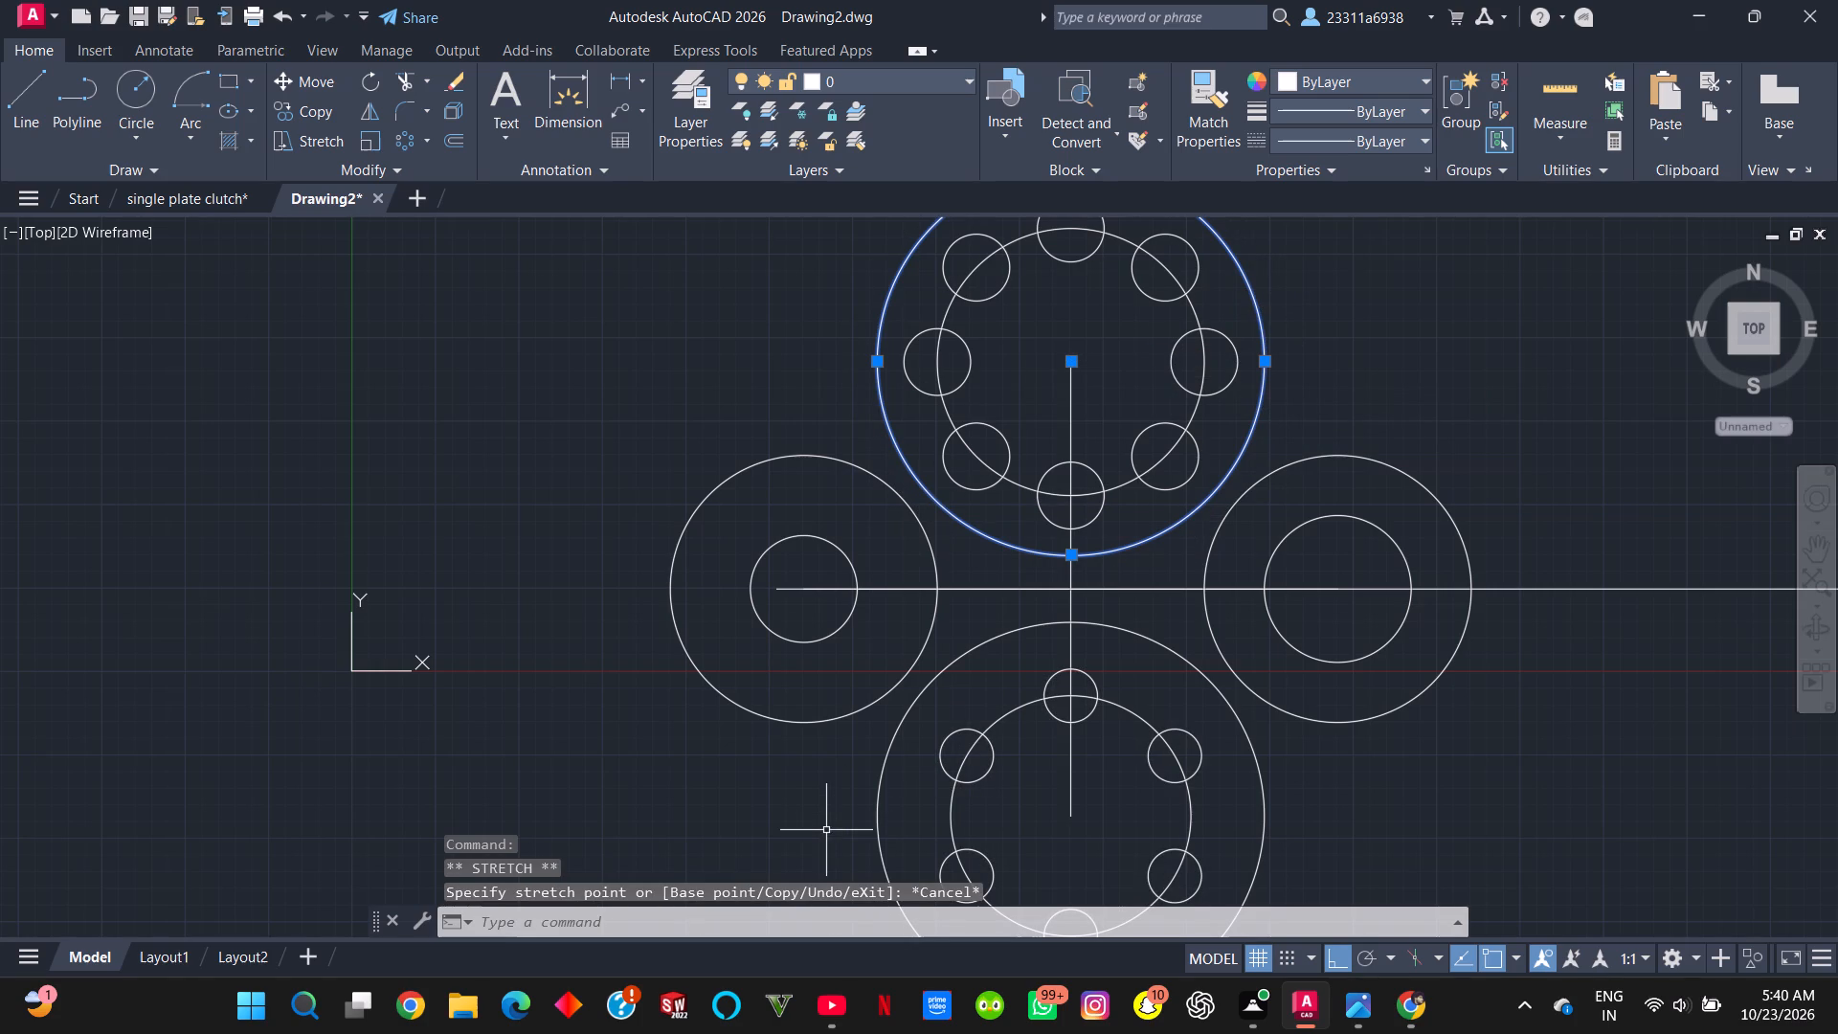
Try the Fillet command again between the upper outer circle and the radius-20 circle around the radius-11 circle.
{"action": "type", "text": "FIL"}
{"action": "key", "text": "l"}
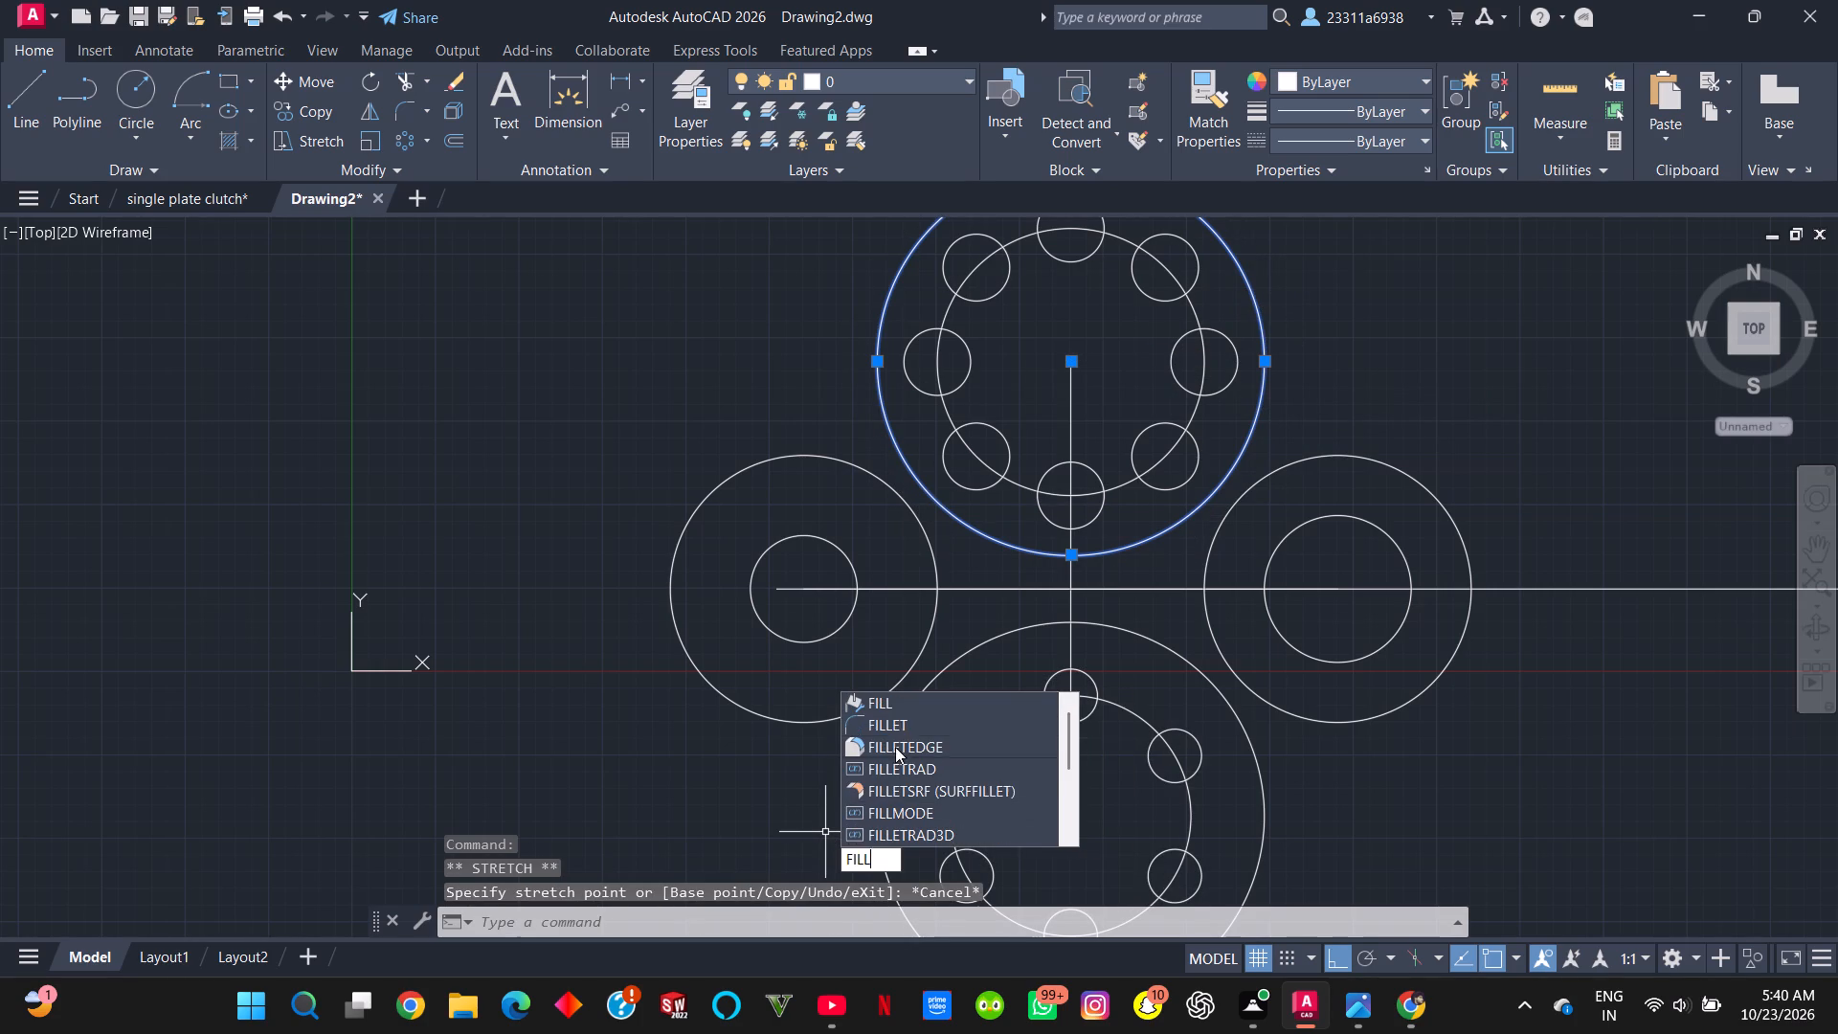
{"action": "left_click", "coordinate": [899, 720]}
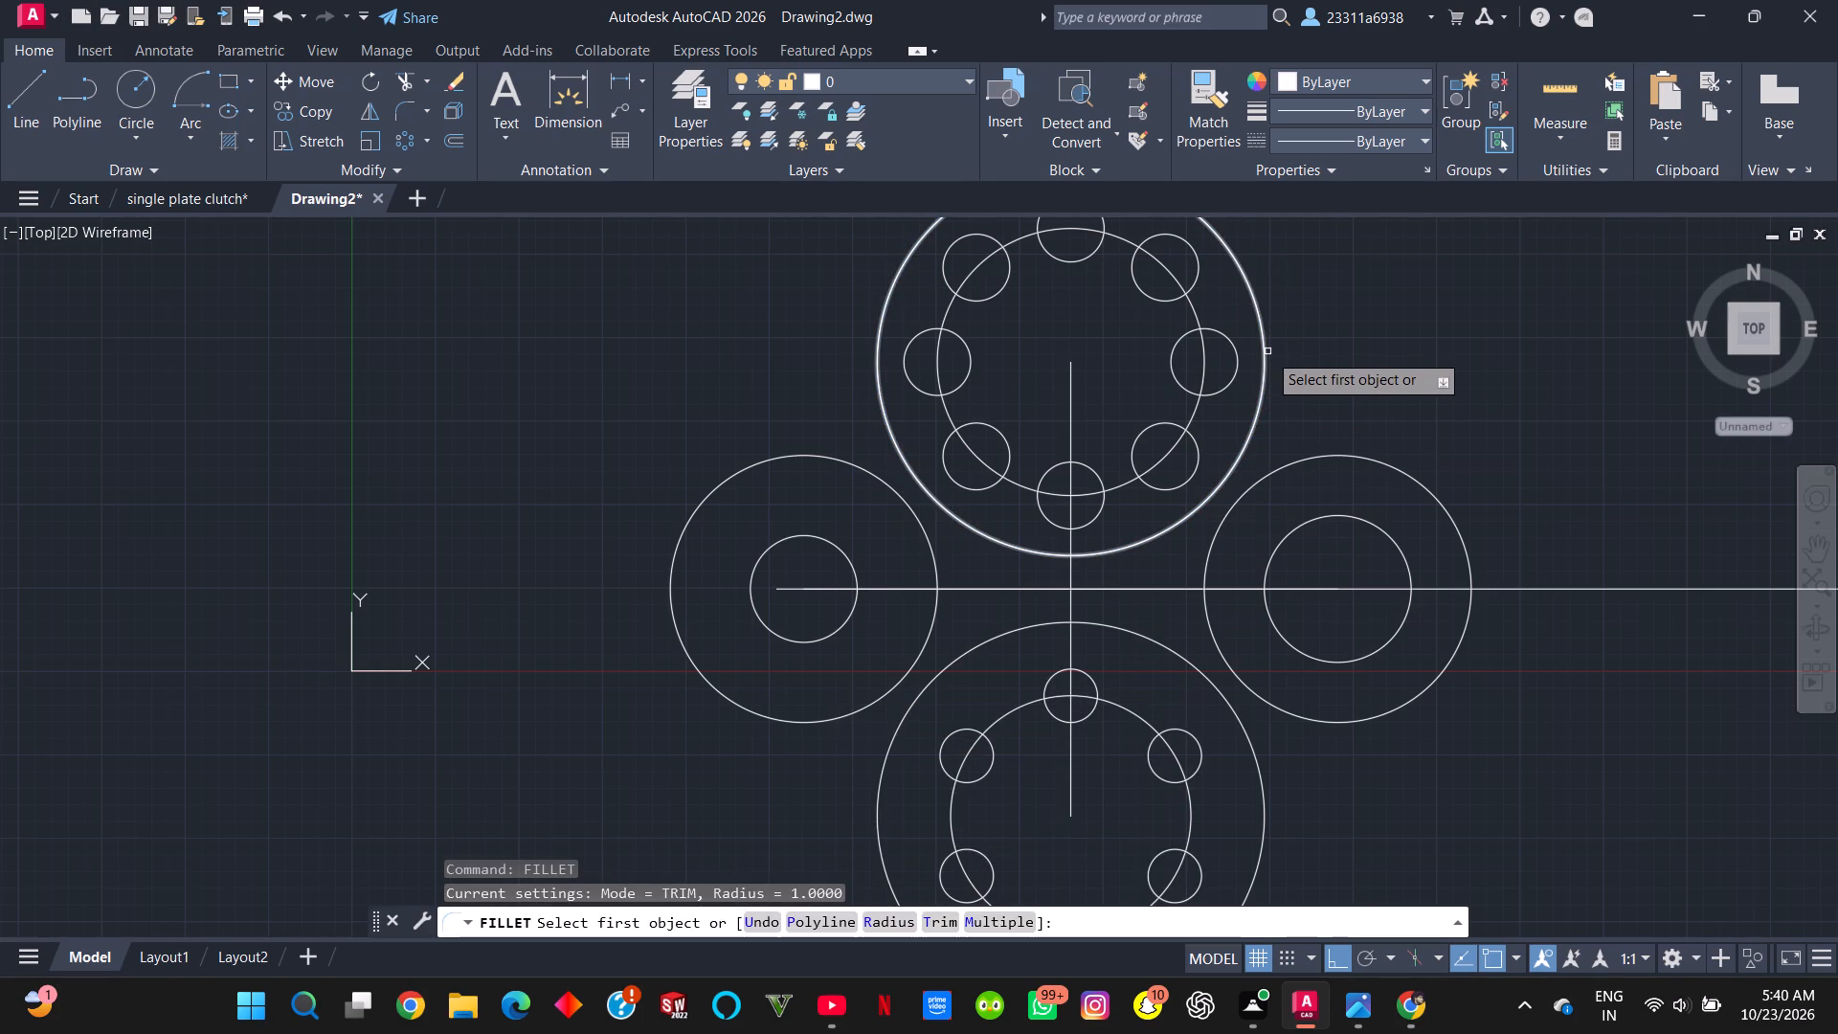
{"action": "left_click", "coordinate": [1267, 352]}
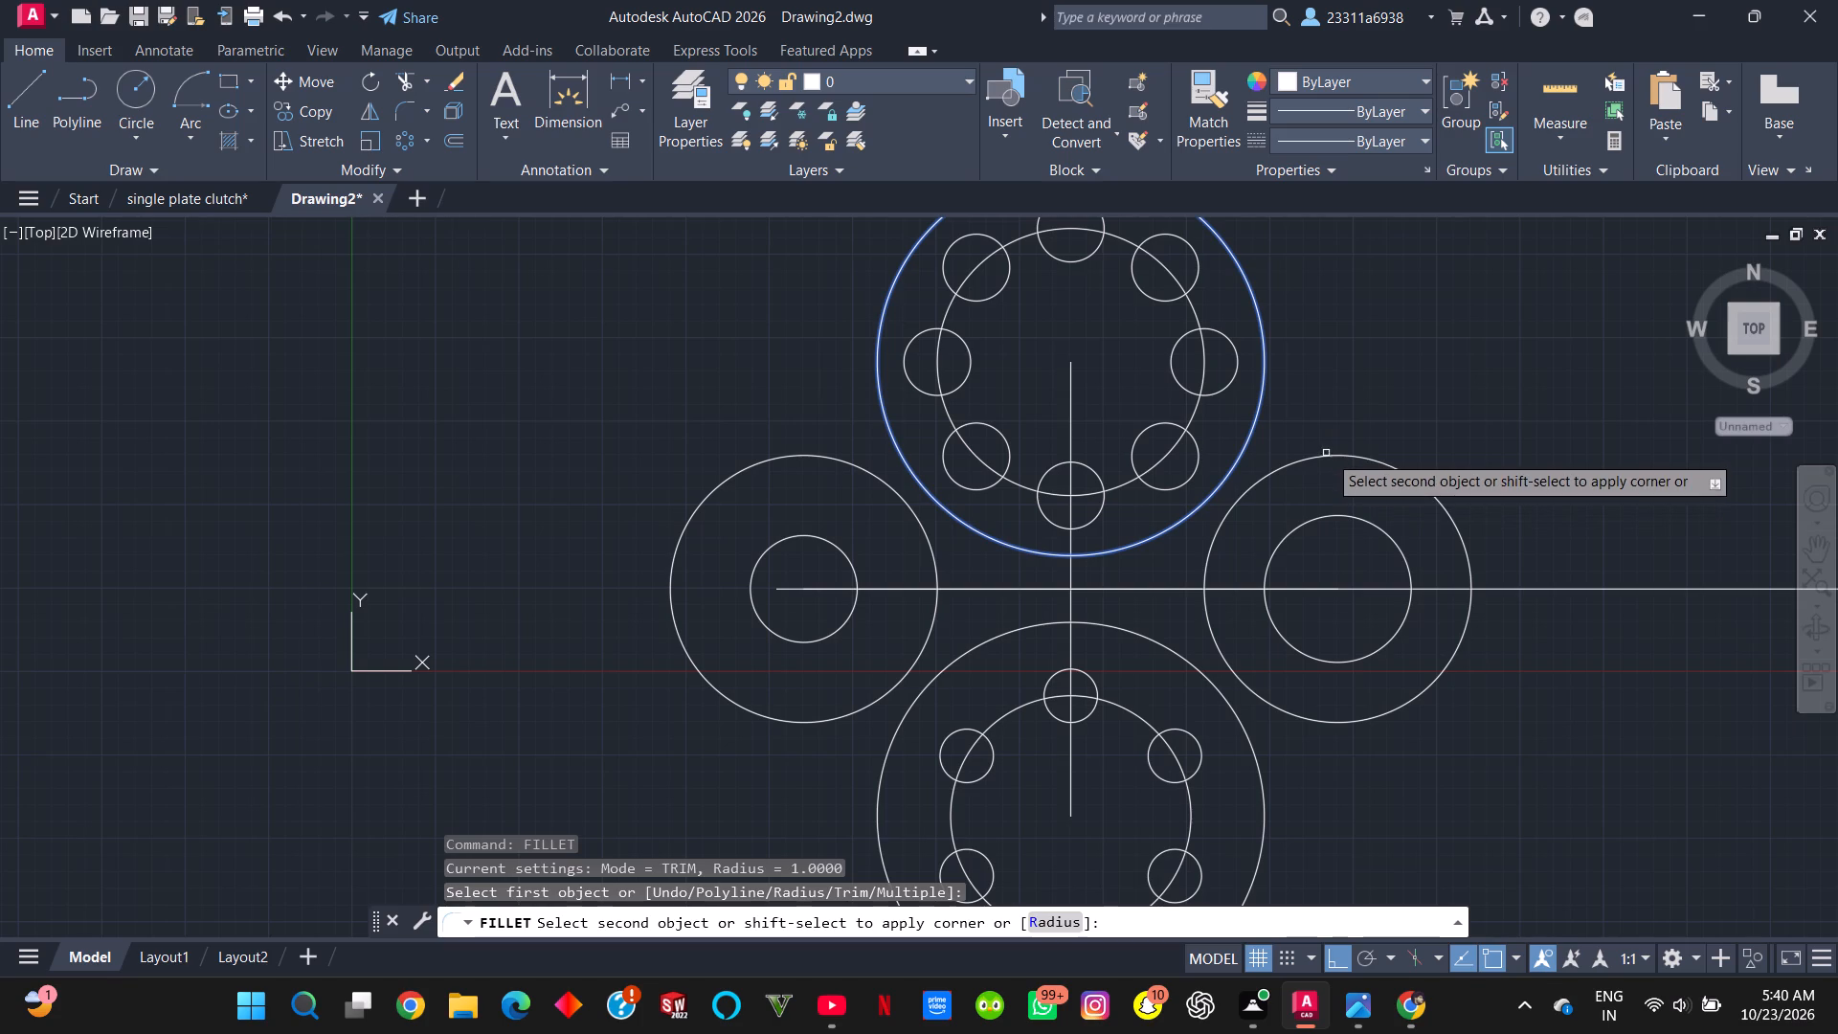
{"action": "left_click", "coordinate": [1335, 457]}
Trim away the whole horizontal layout line, inside both radius-20 circles, between them and beyond the radius-11 circle's side.
{"action": "scroll", "coordinate": [1305, 798], "scroll_direction": "down", "scroll_amount": 1}
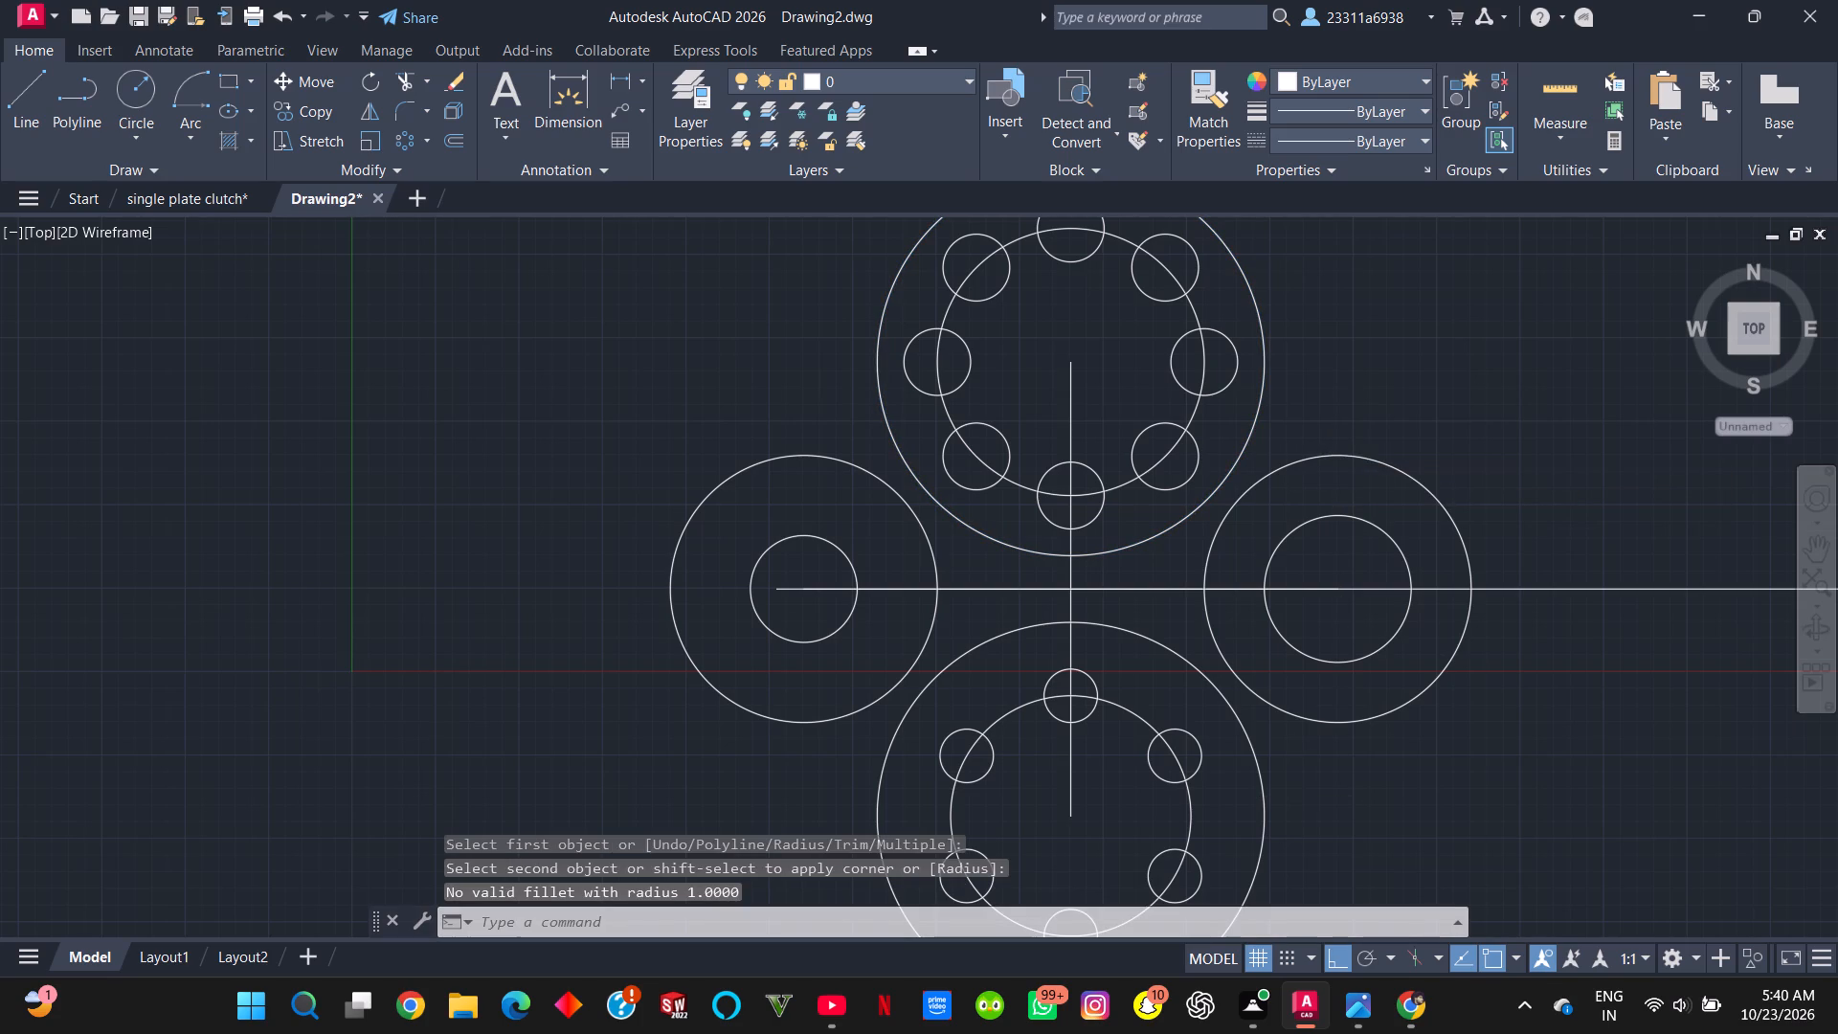
{"action": "scroll", "coordinate": [1226, 800], "scroll_direction": "up", "scroll_amount": 1}
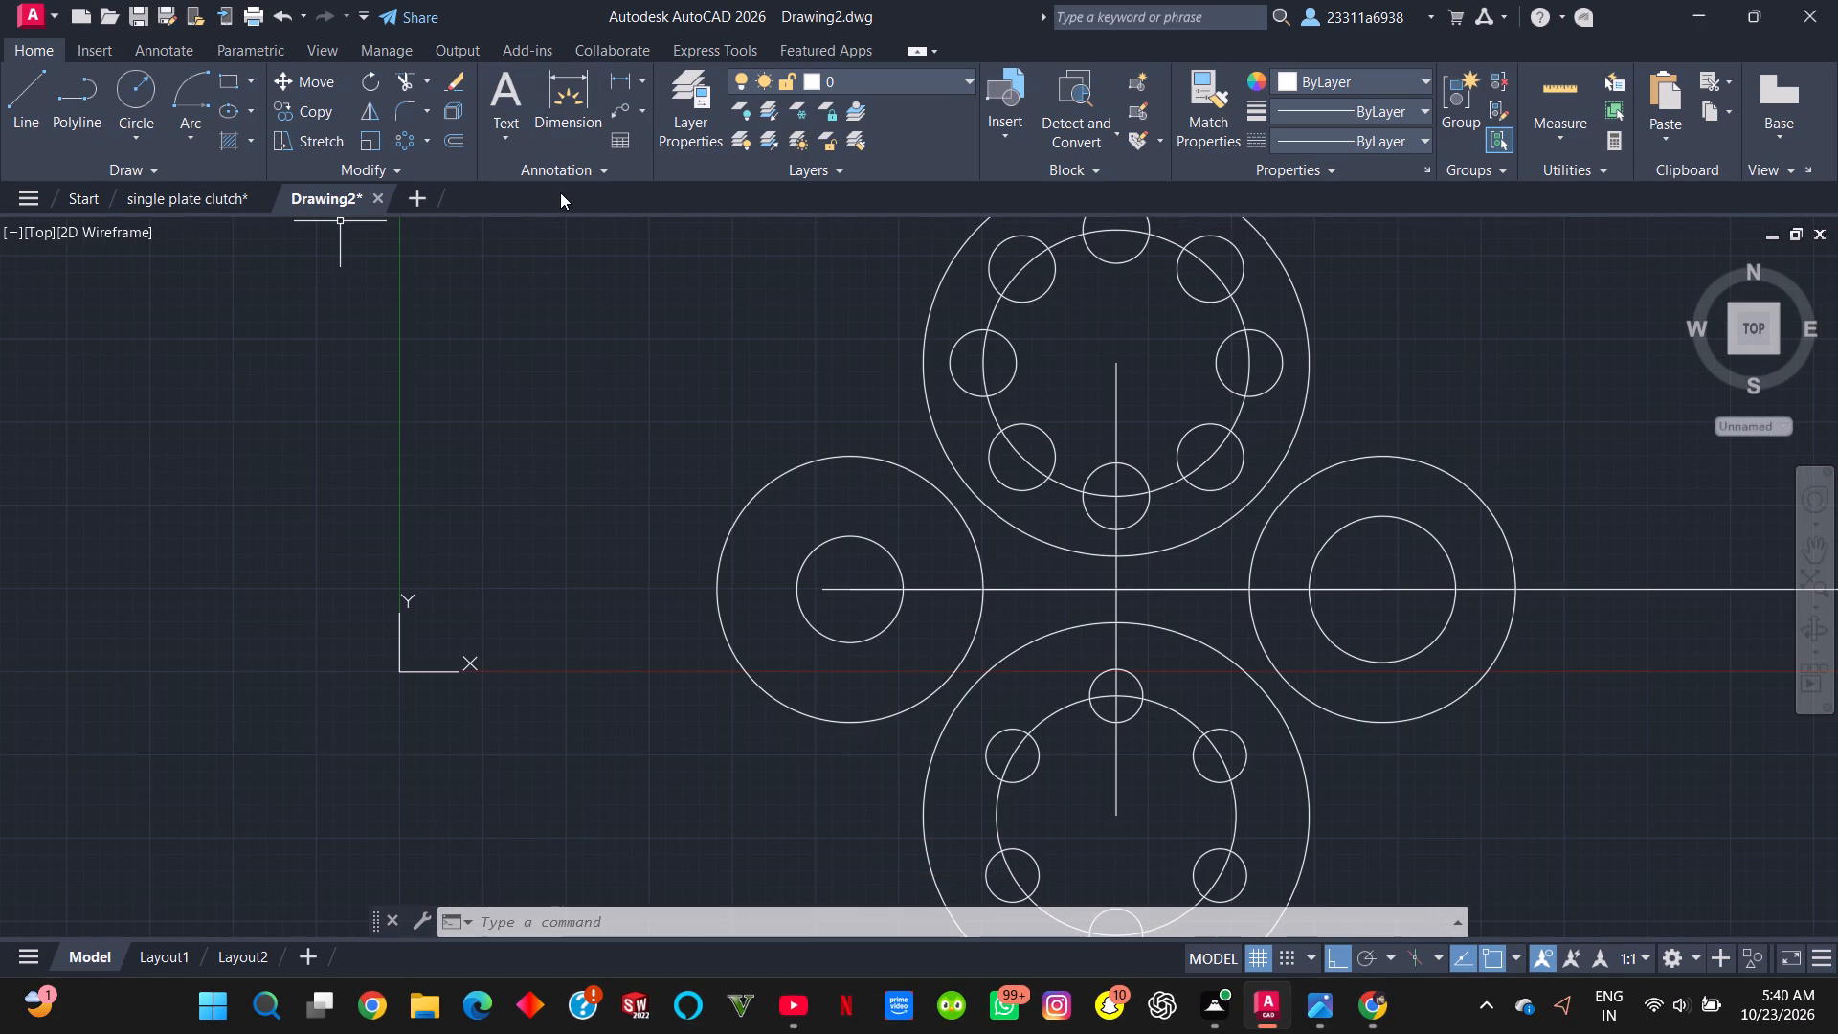
{"action": "type", "text": "TR"}
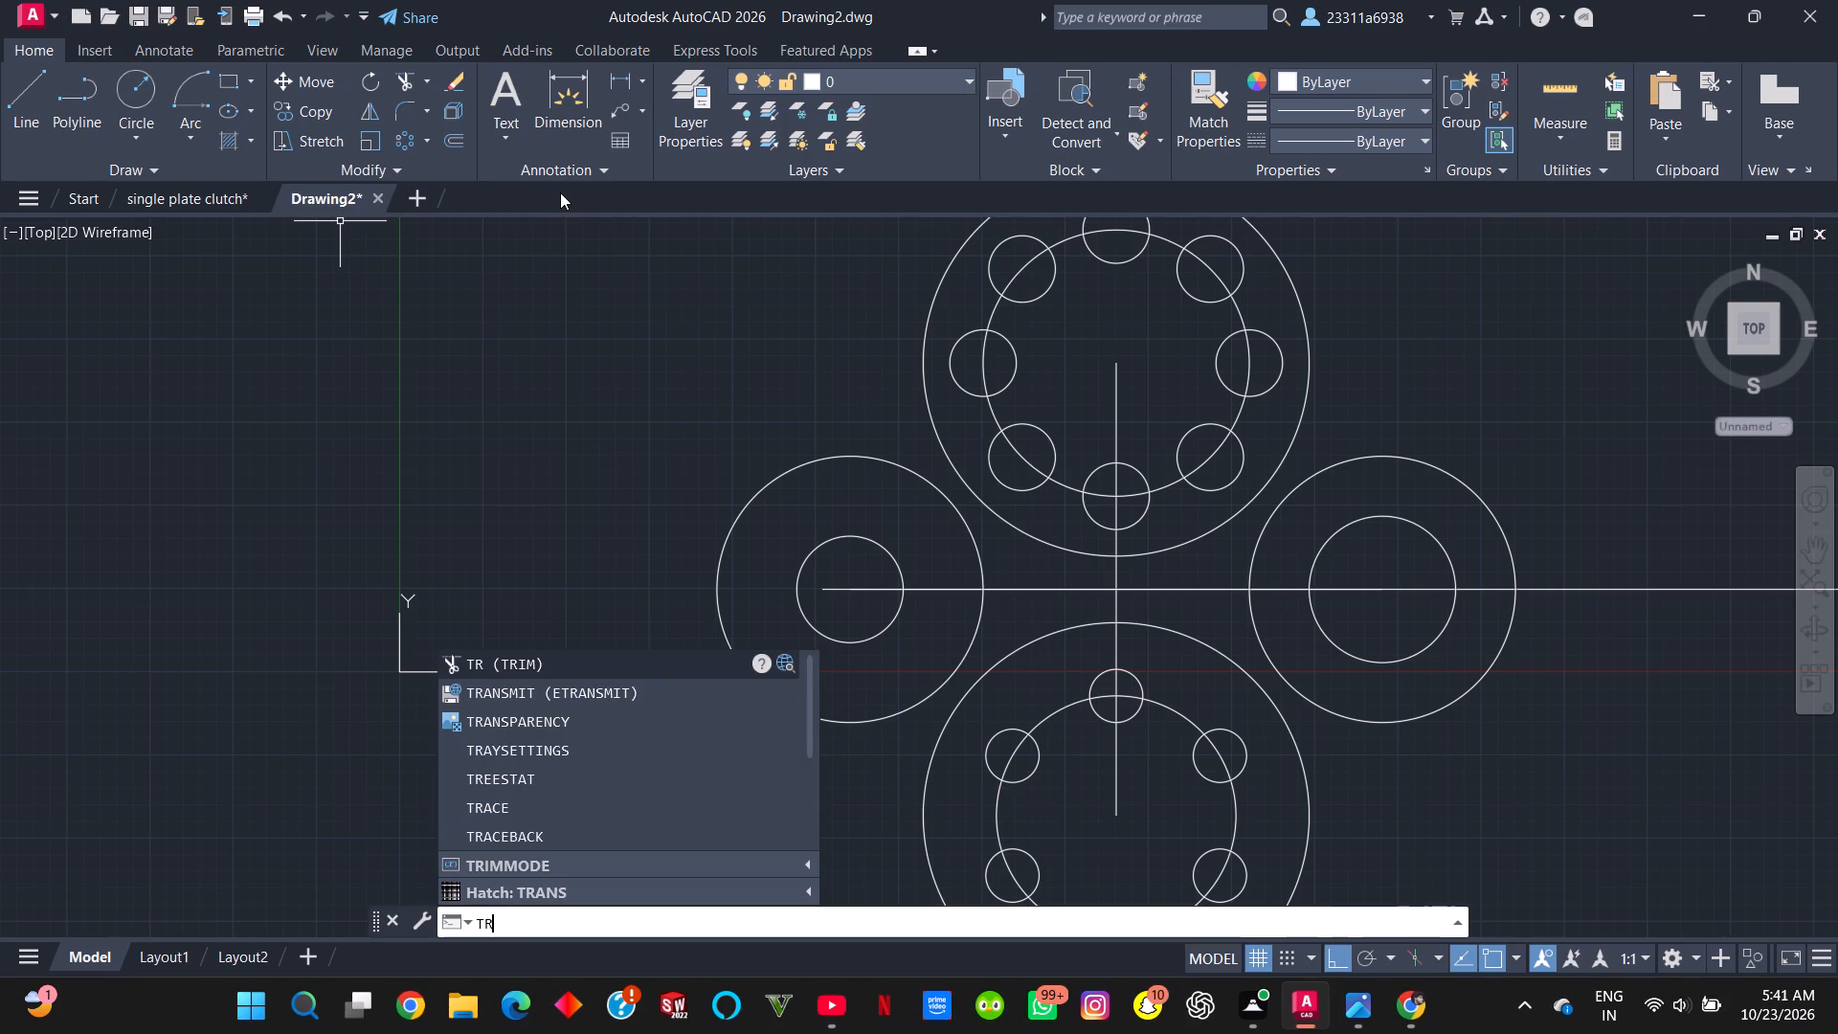
{"action": "left_click", "coordinate": [633, 664]}
{"action": "left_click_drag", "start_coordinate": [845, 578], "coordinate": [851, 610]}
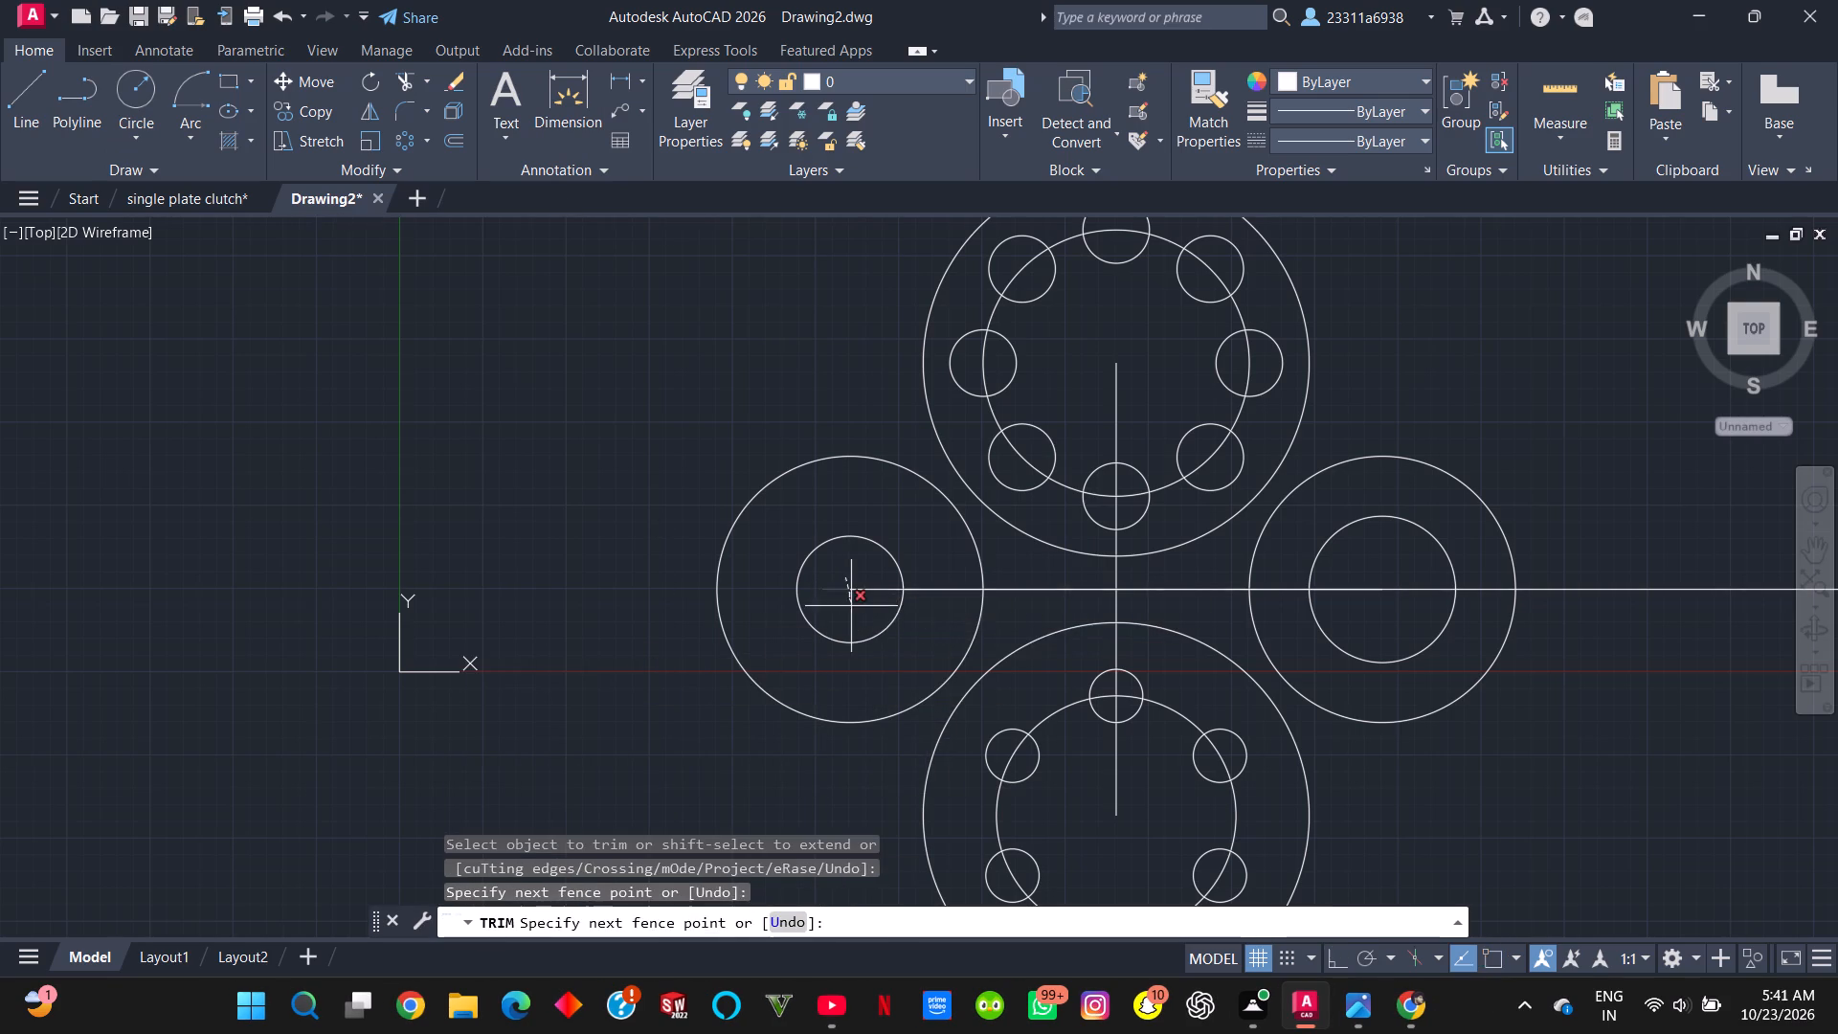
{"action": "left_click_drag", "start_coordinate": [851, 610], "coordinate": [851, 616]}
{"action": "left_click_drag", "start_coordinate": [929, 568], "coordinate": [933, 626]}
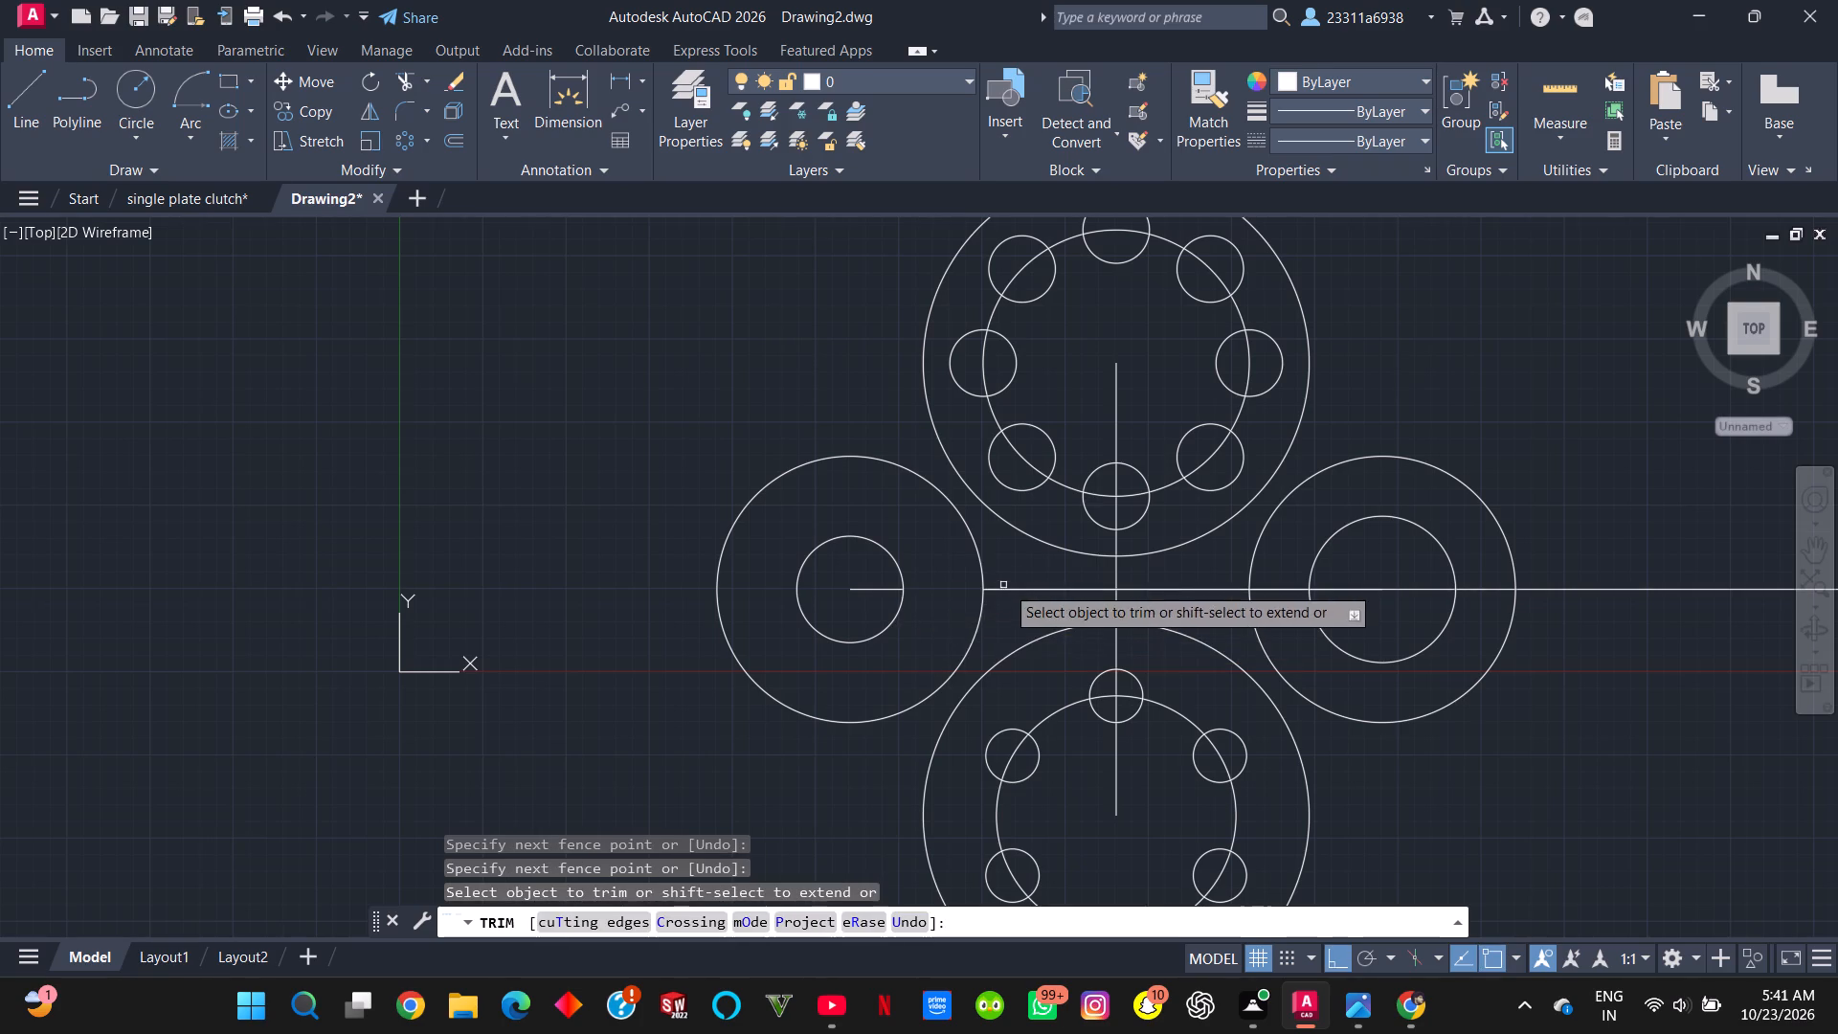
{"action": "left_click_drag", "start_coordinate": [1032, 571], "coordinate": [1037, 619]}
{"action": "left_click_drag", "start_coordinate": [1191, 573], "coordinate": [1197, 613]}
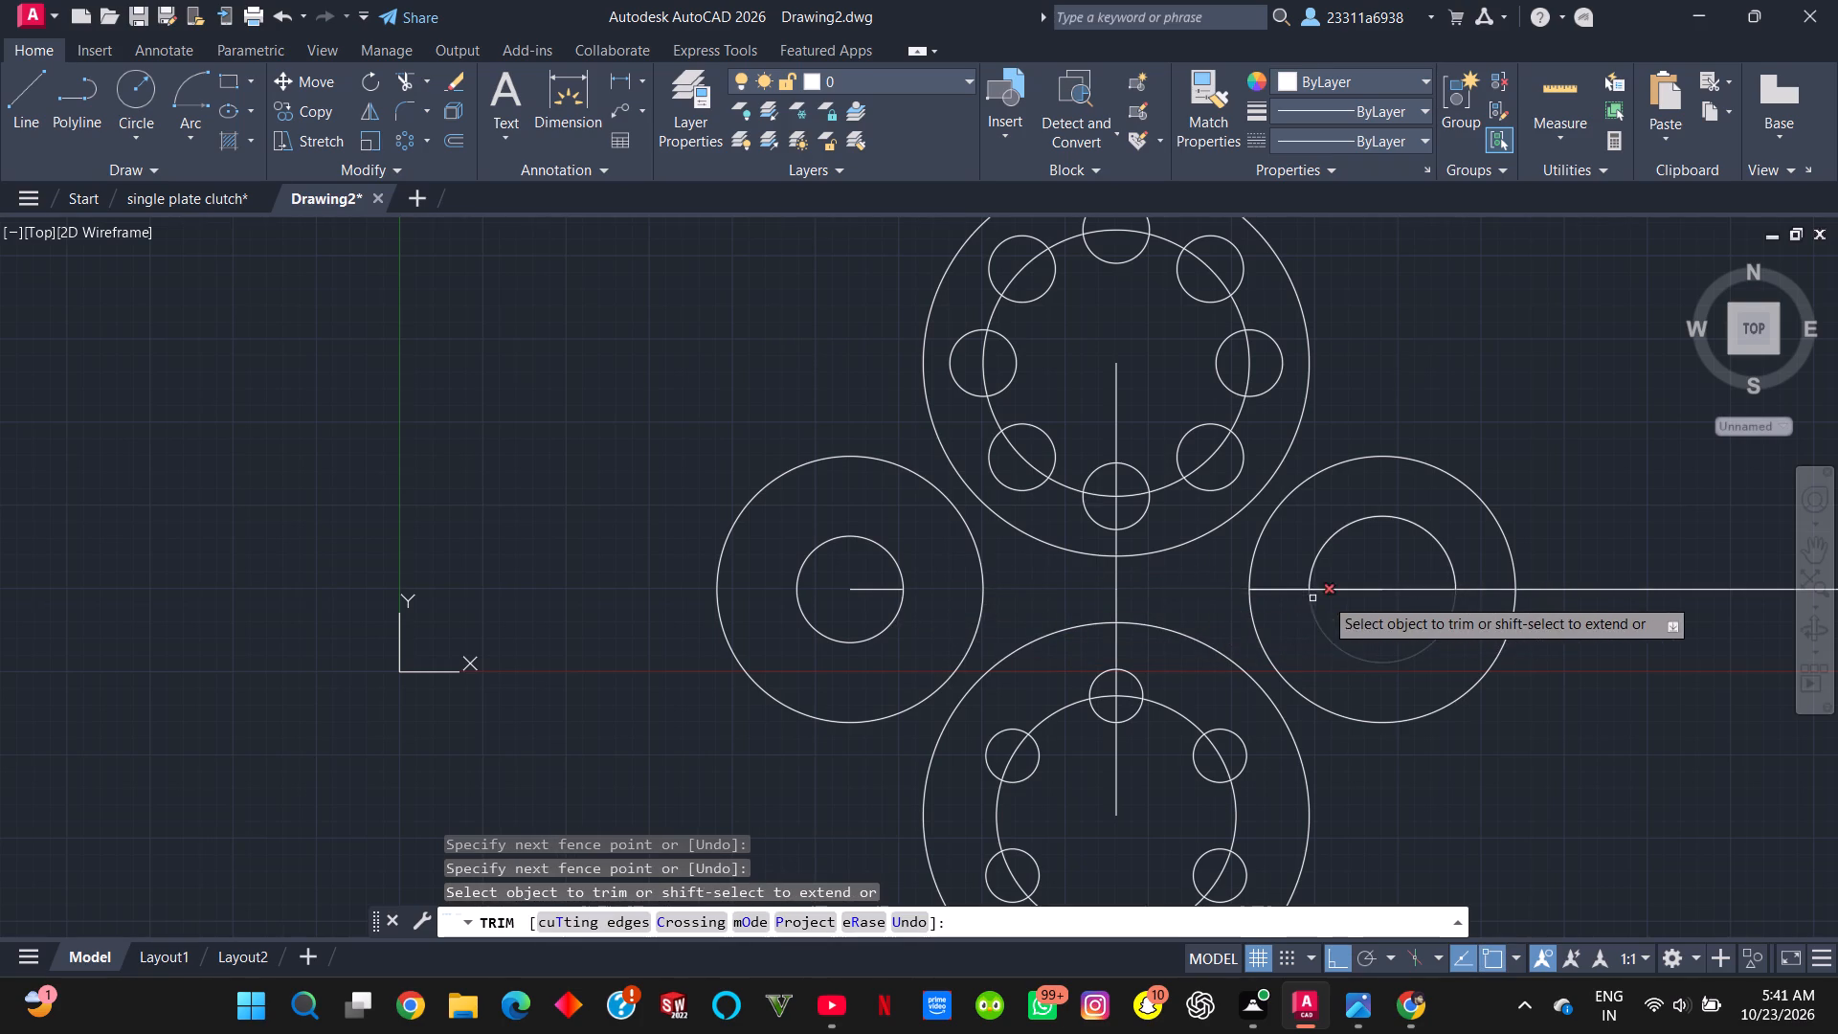
{"action": "left_click_drag", "start_coordinate": [1277, 577], "coordinate": [1276, 631]}
{"action": "left_click_drag", "start_coordinate": [1368, 587], "coordinate": [1368, 611]}
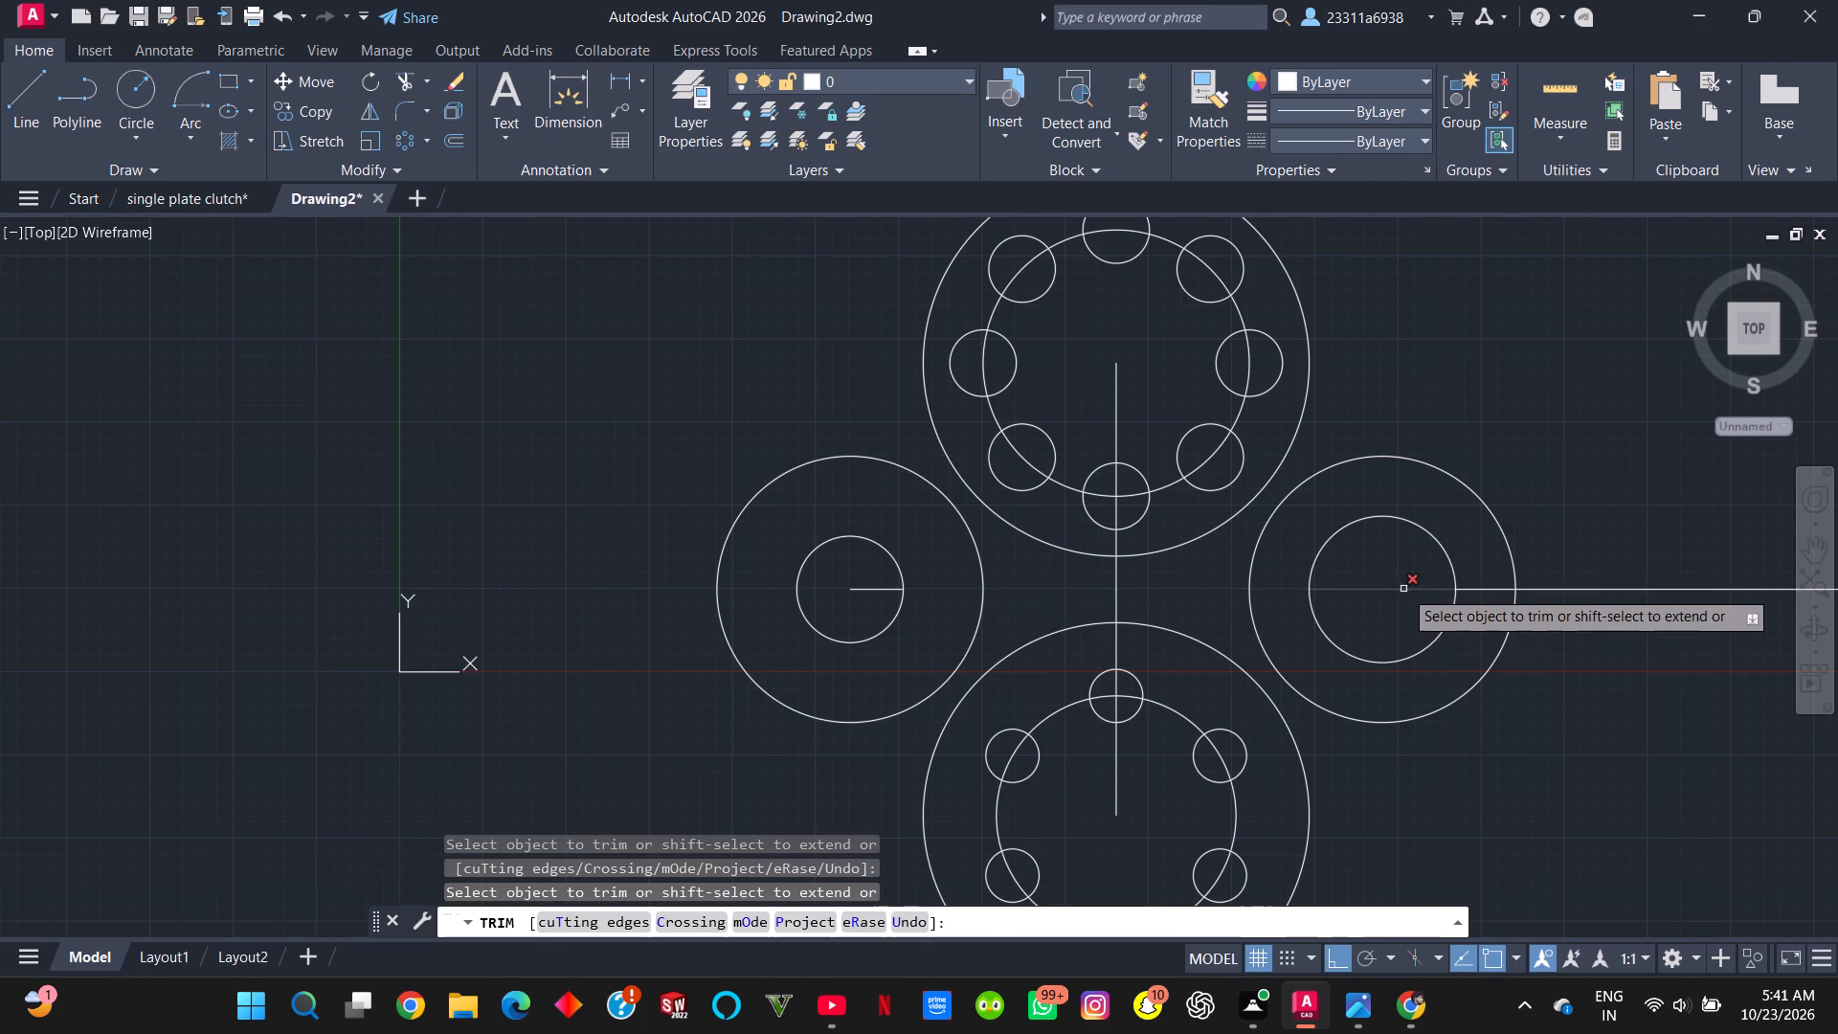
{"action": "left_click_drag", "start_coordinate": [1388, 575], "coordinate": [1391, 619]}
{"action": "left_click_drag", "start_coordinate": [1481, 573], "coordinate": [1484, 621]}
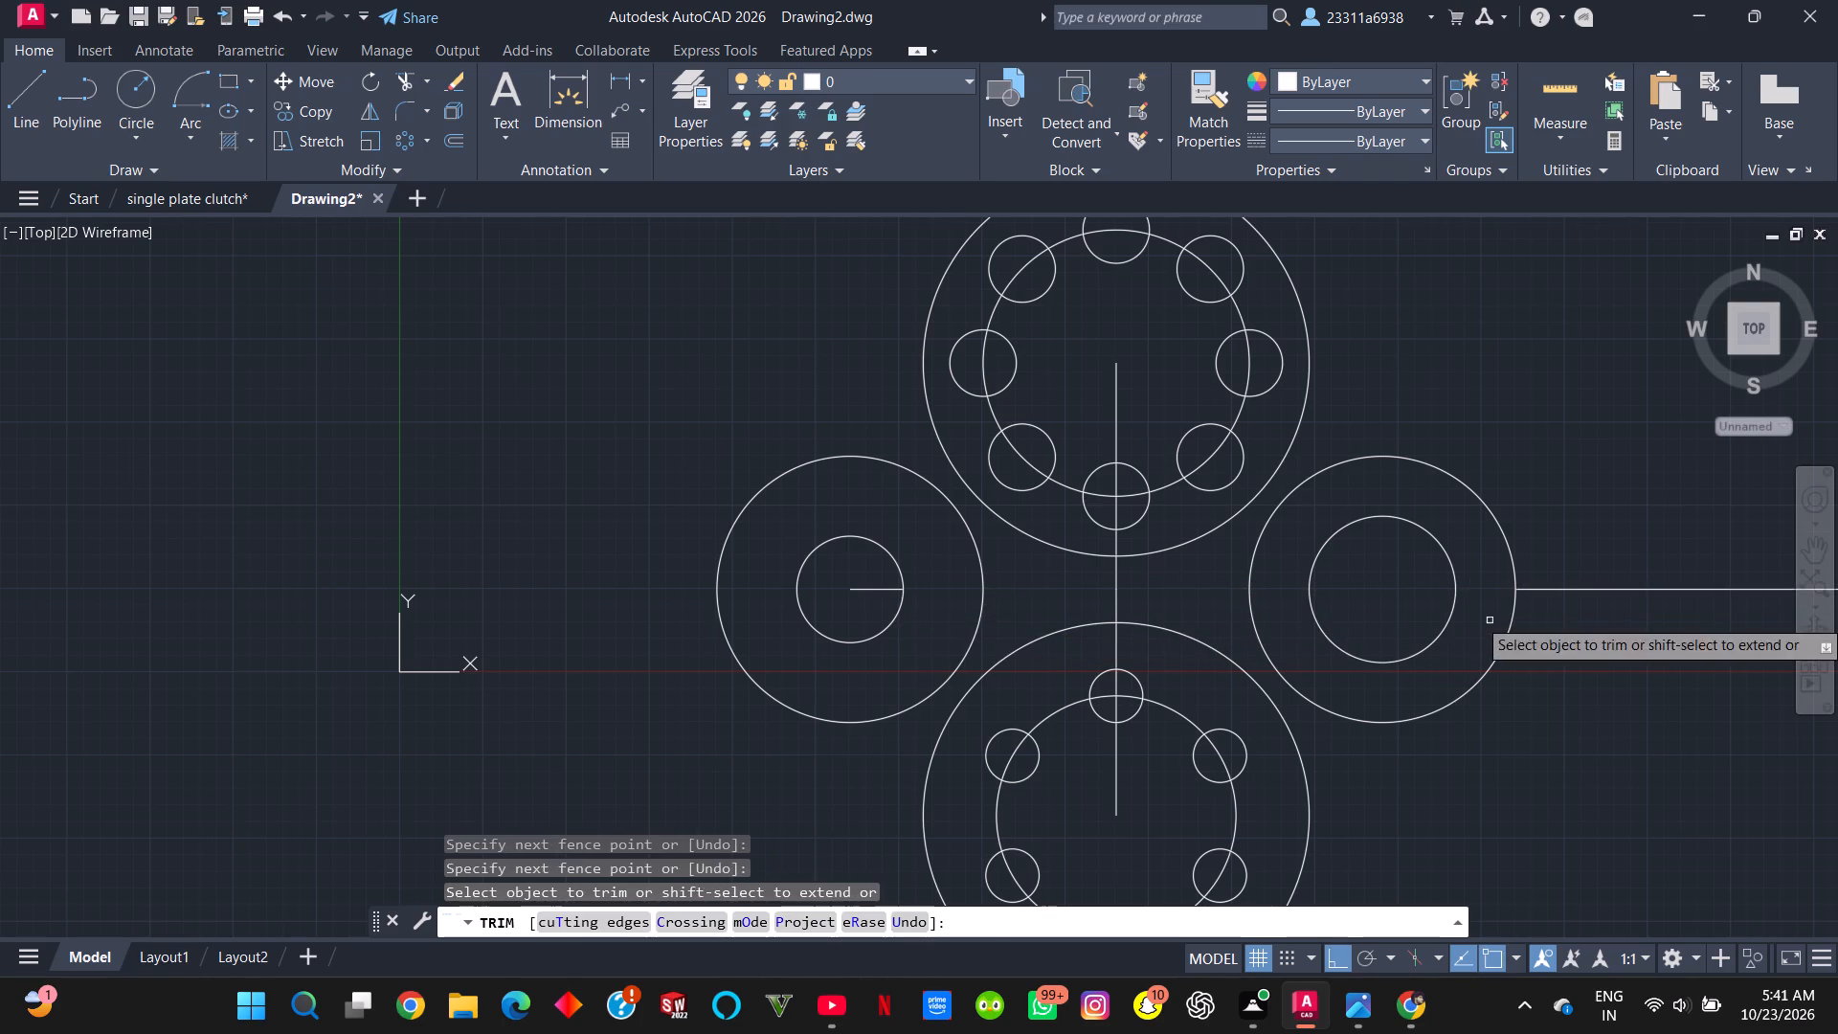
{"action": "left_click_drag", "start_coordinate": [1583, 588], "coordinate": [1589, 696]}
{"action": "left_click_drag", "start_coordinate": [861, 579], "coordinate": [870, 591]}
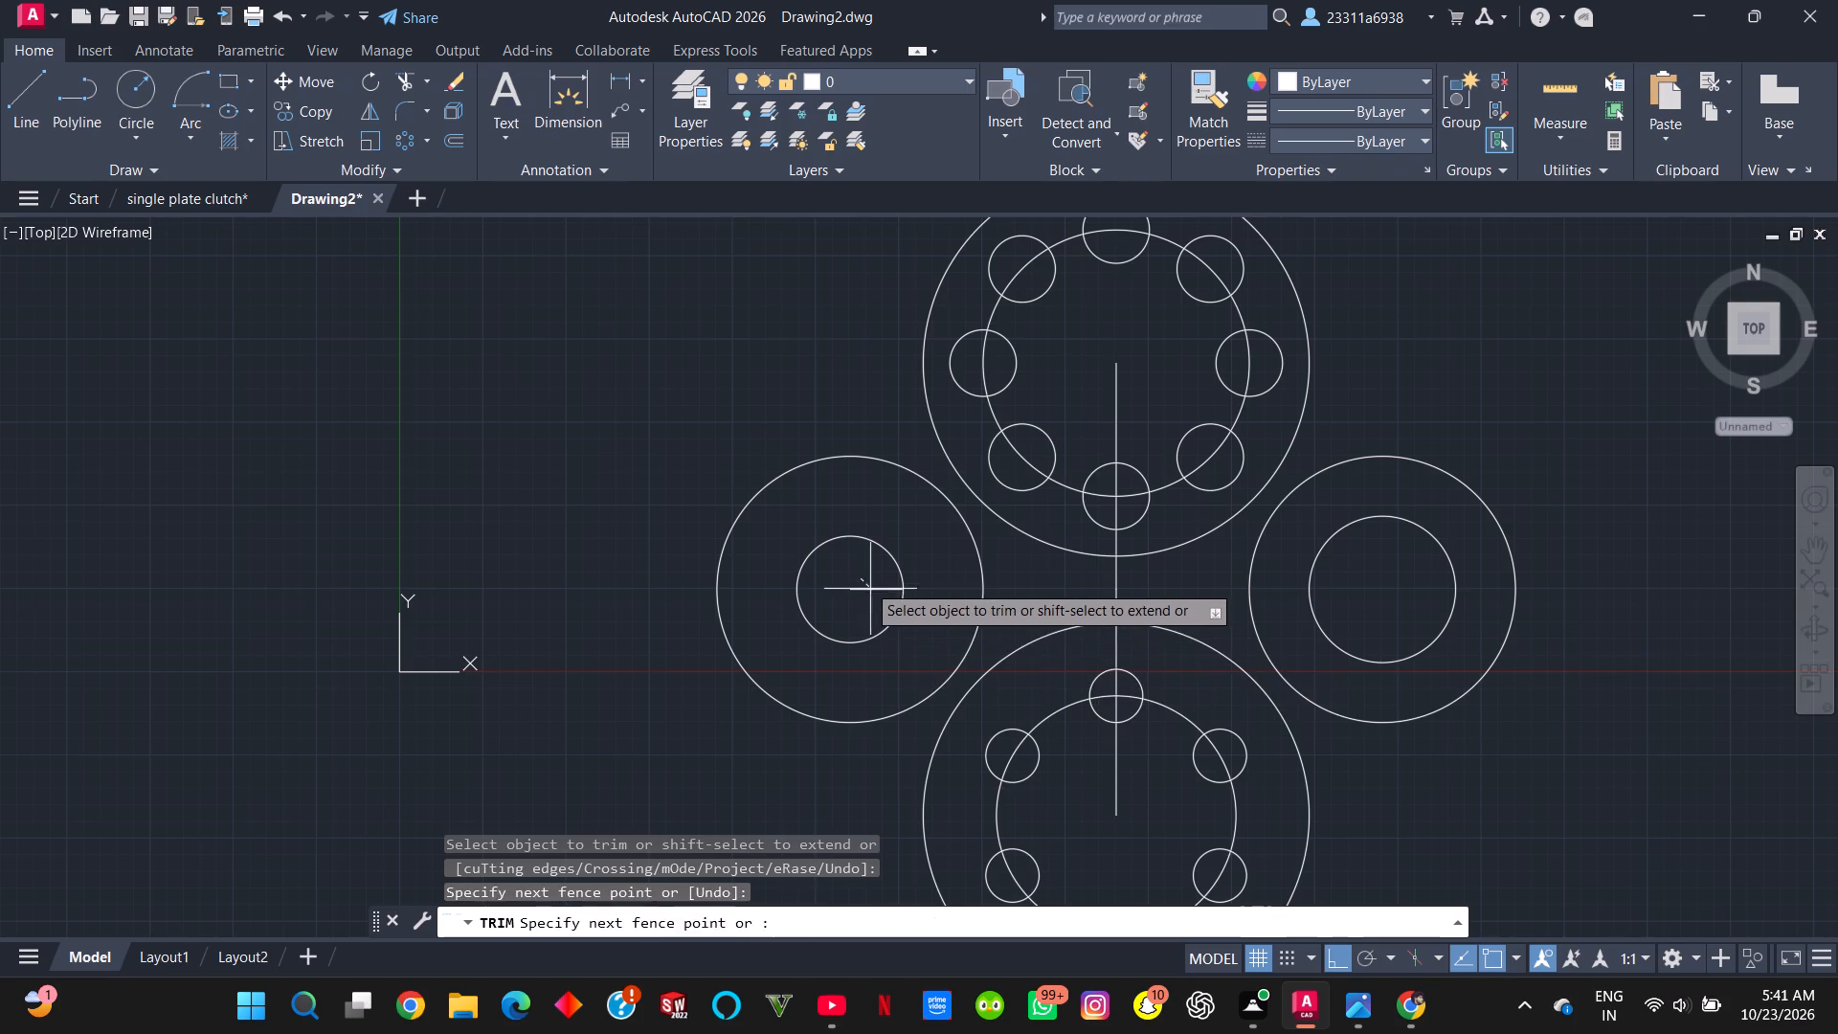
{"action": "left_click_drag", "start_coordinate": [870, 591], "coordinate": [871, 607]}
Trim away the whole vertical layout line, between the two large outer circles and inside both of them.
{"action": "left_click_drag", "start_coordinate": [1091, 602], "coordinate": [1165, 598]}
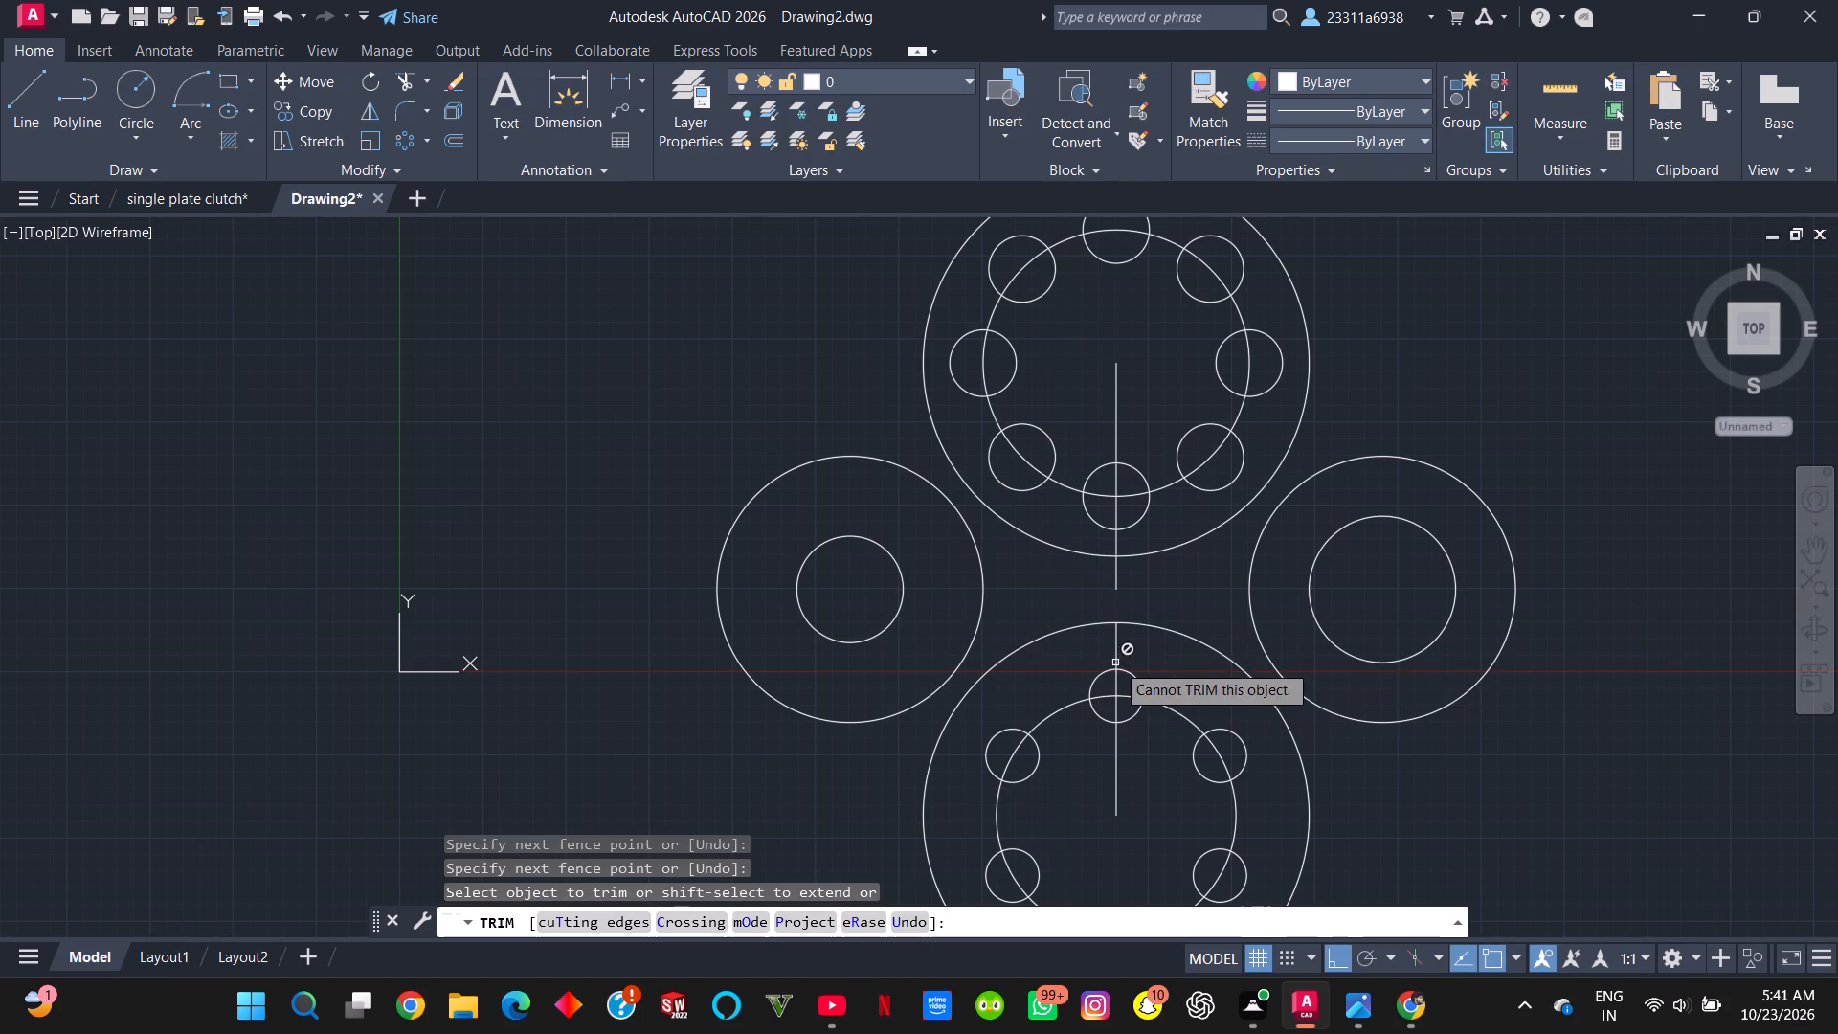
{"action": "left_click_drag", "start_coordinate": [1115, 650], "coordinate": [1135, 657]}
{"action": "left_click_drag", "start_coordinate": [1100, 585], "coordinate": [1158, 577]}
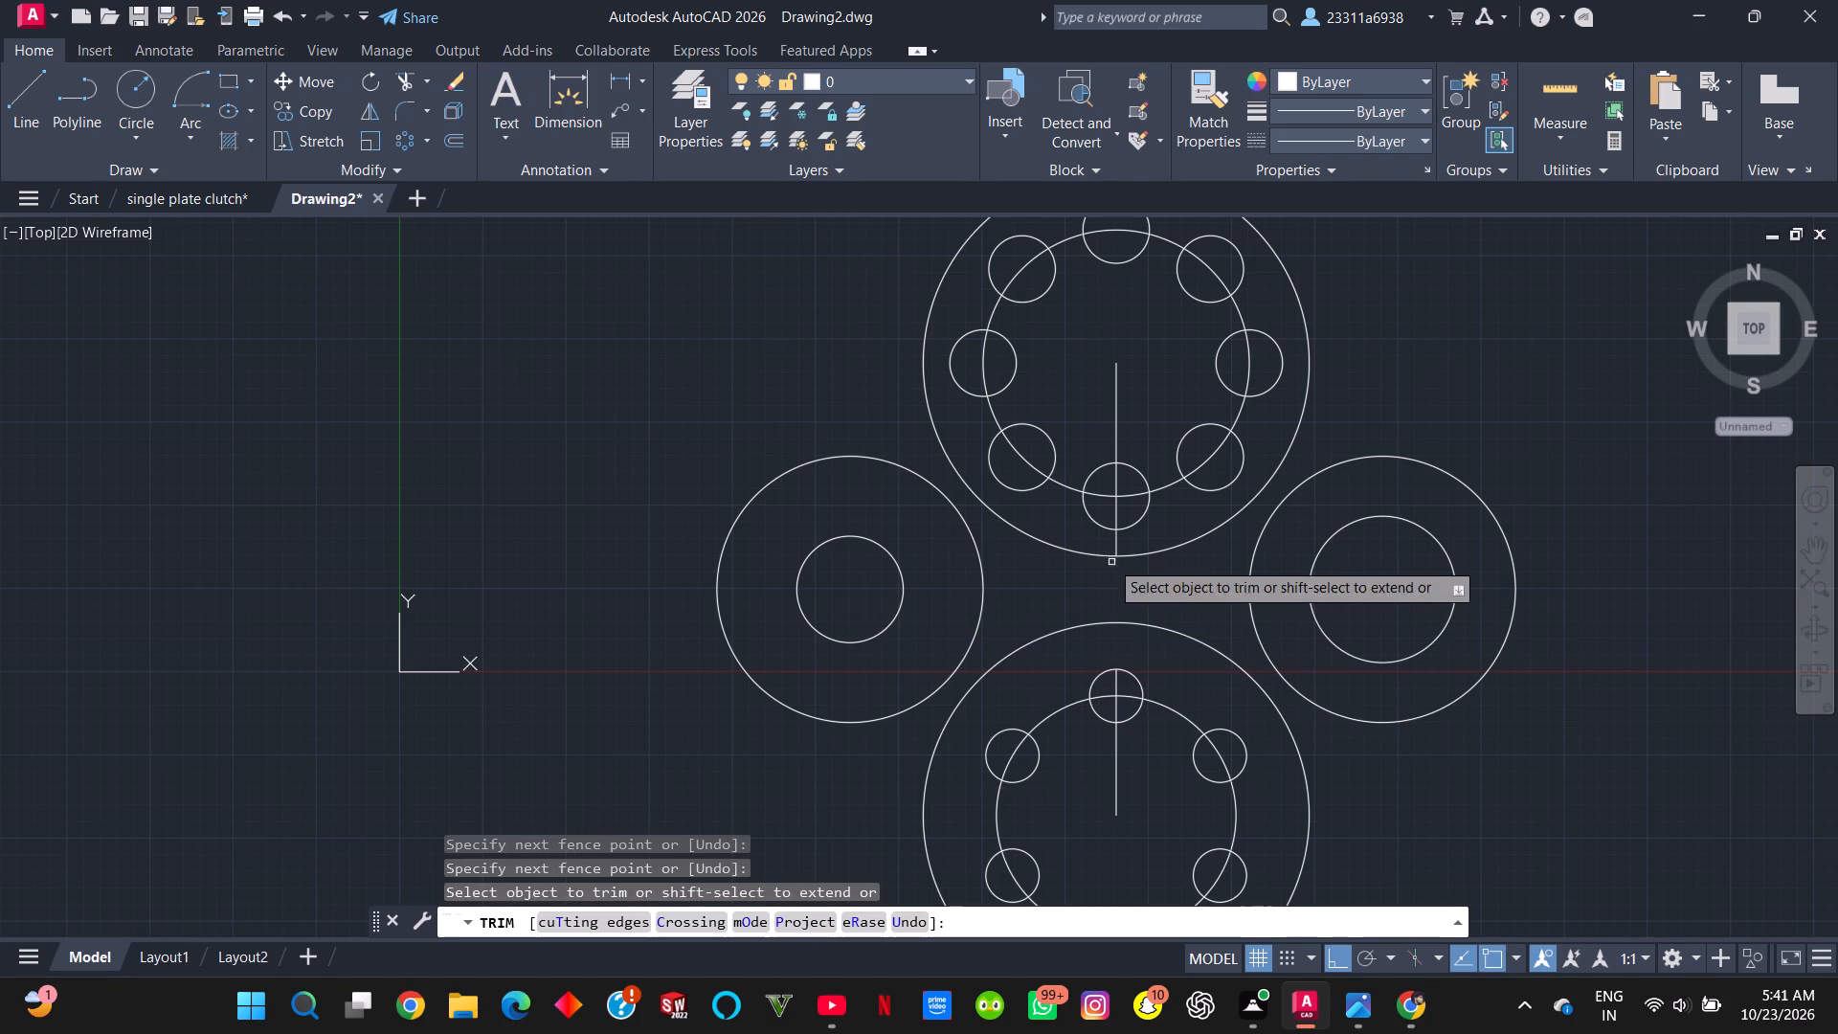
{"action": "left_click_drag", "start_coordinate": [1098, 544], "coordinate": [1138, 549]}
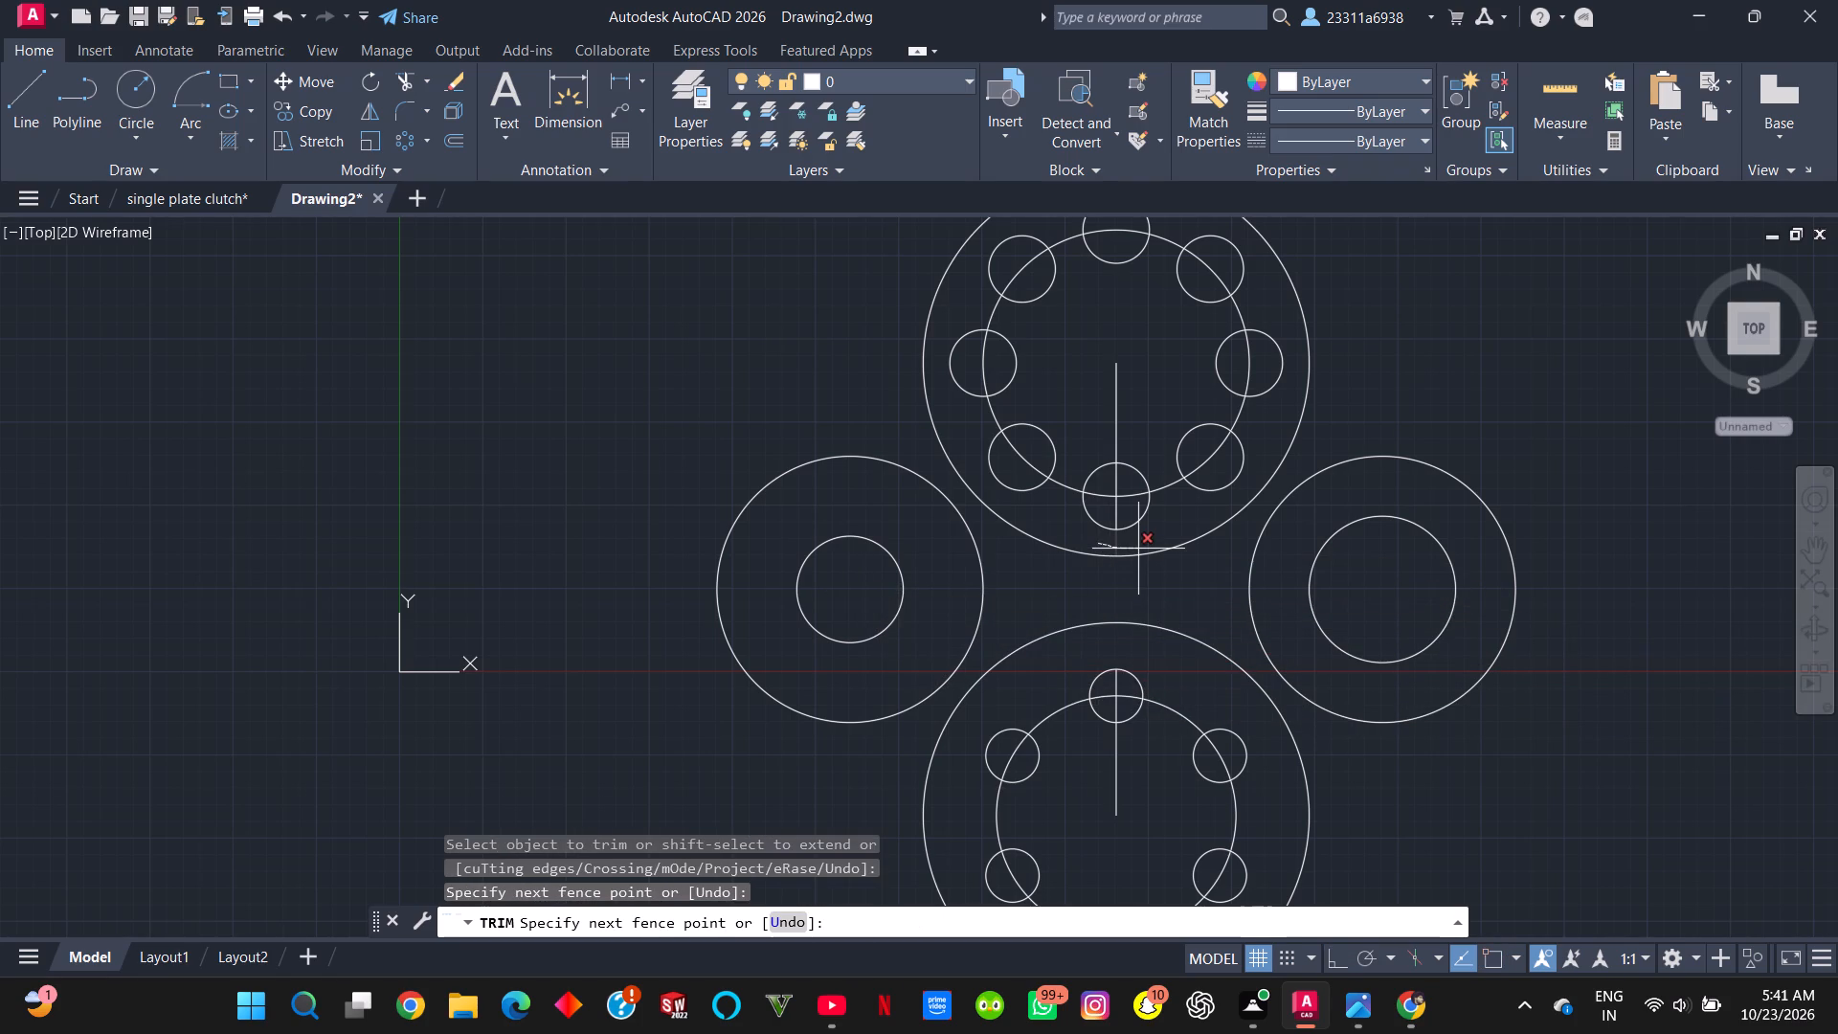
{"action": "left_click_drag", "start_coordinate": [1138, 549], "coordinate": [1133, 549]}
{"action": "left_click_drag", "start_coordinate": [1093, 419], "coordinate": [1155, 416]}
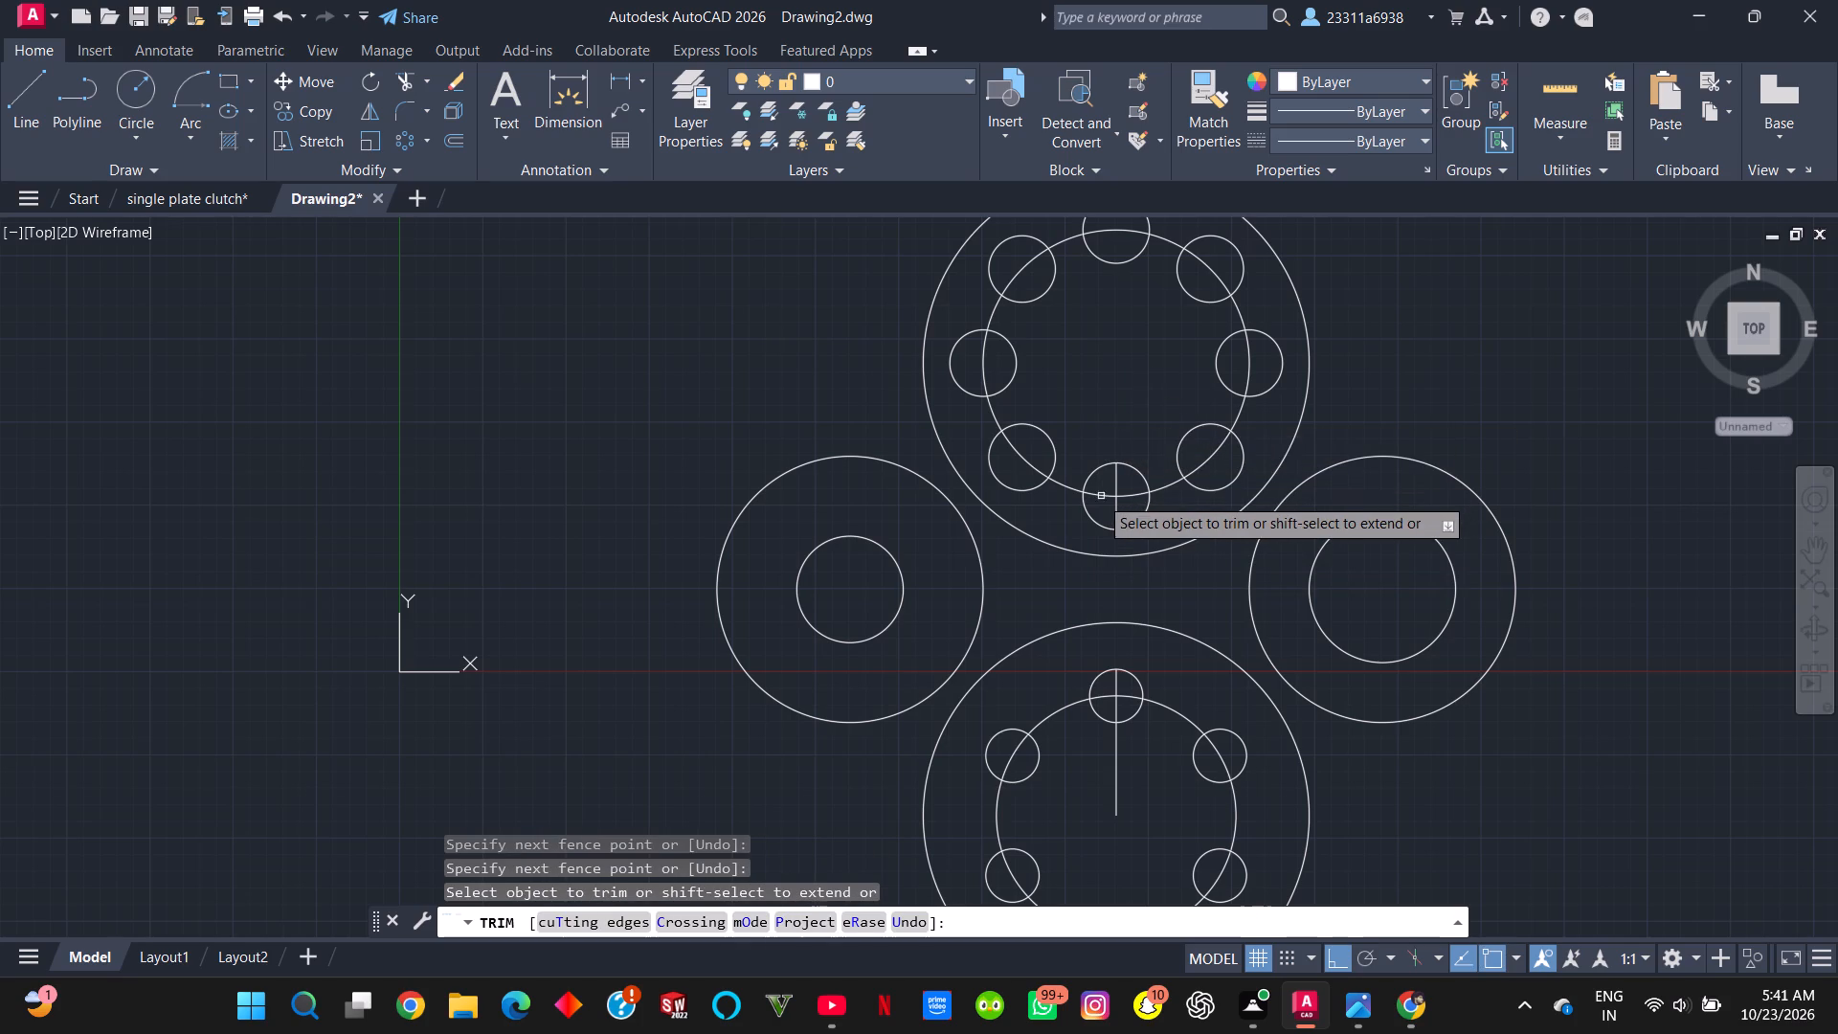
{"action": "left_click_drag", "start_coordinate": [1103, 477], "coordinate": [1122, 480]}
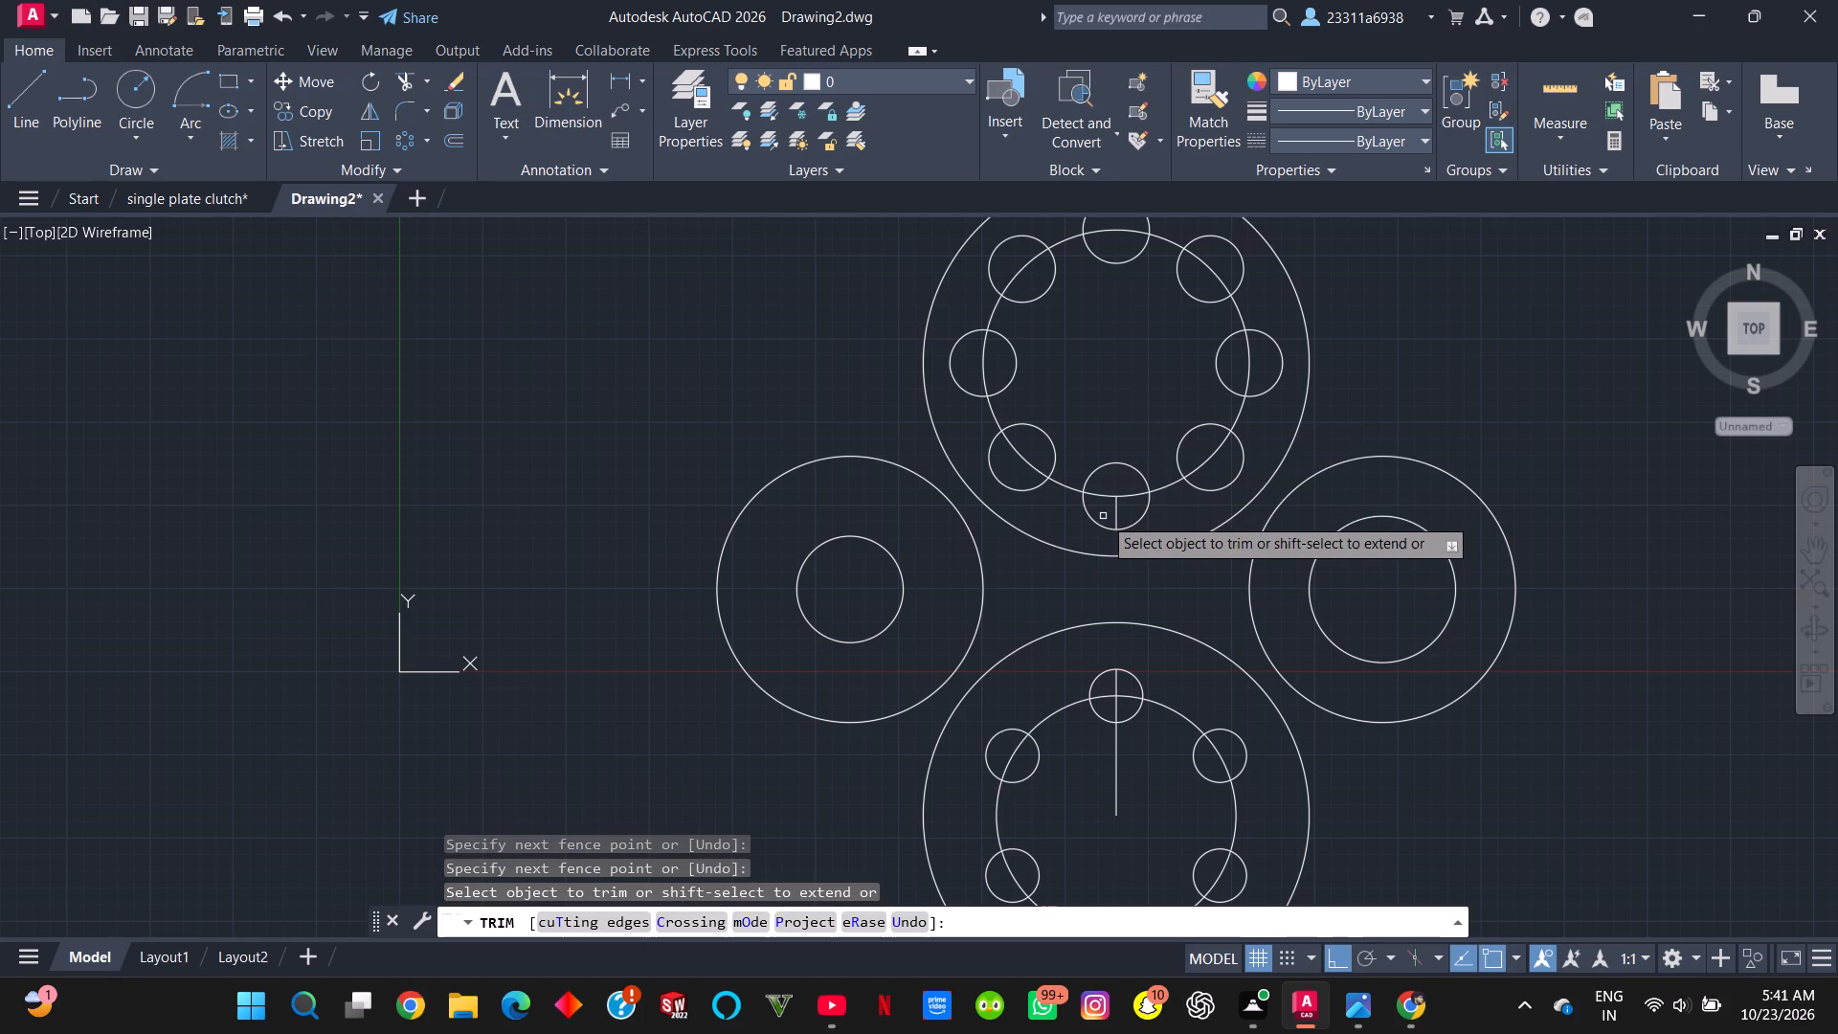
{"action": "left_click_drag", "start_coordinate": [1108, 512], "coordinate": [1123, 510]}
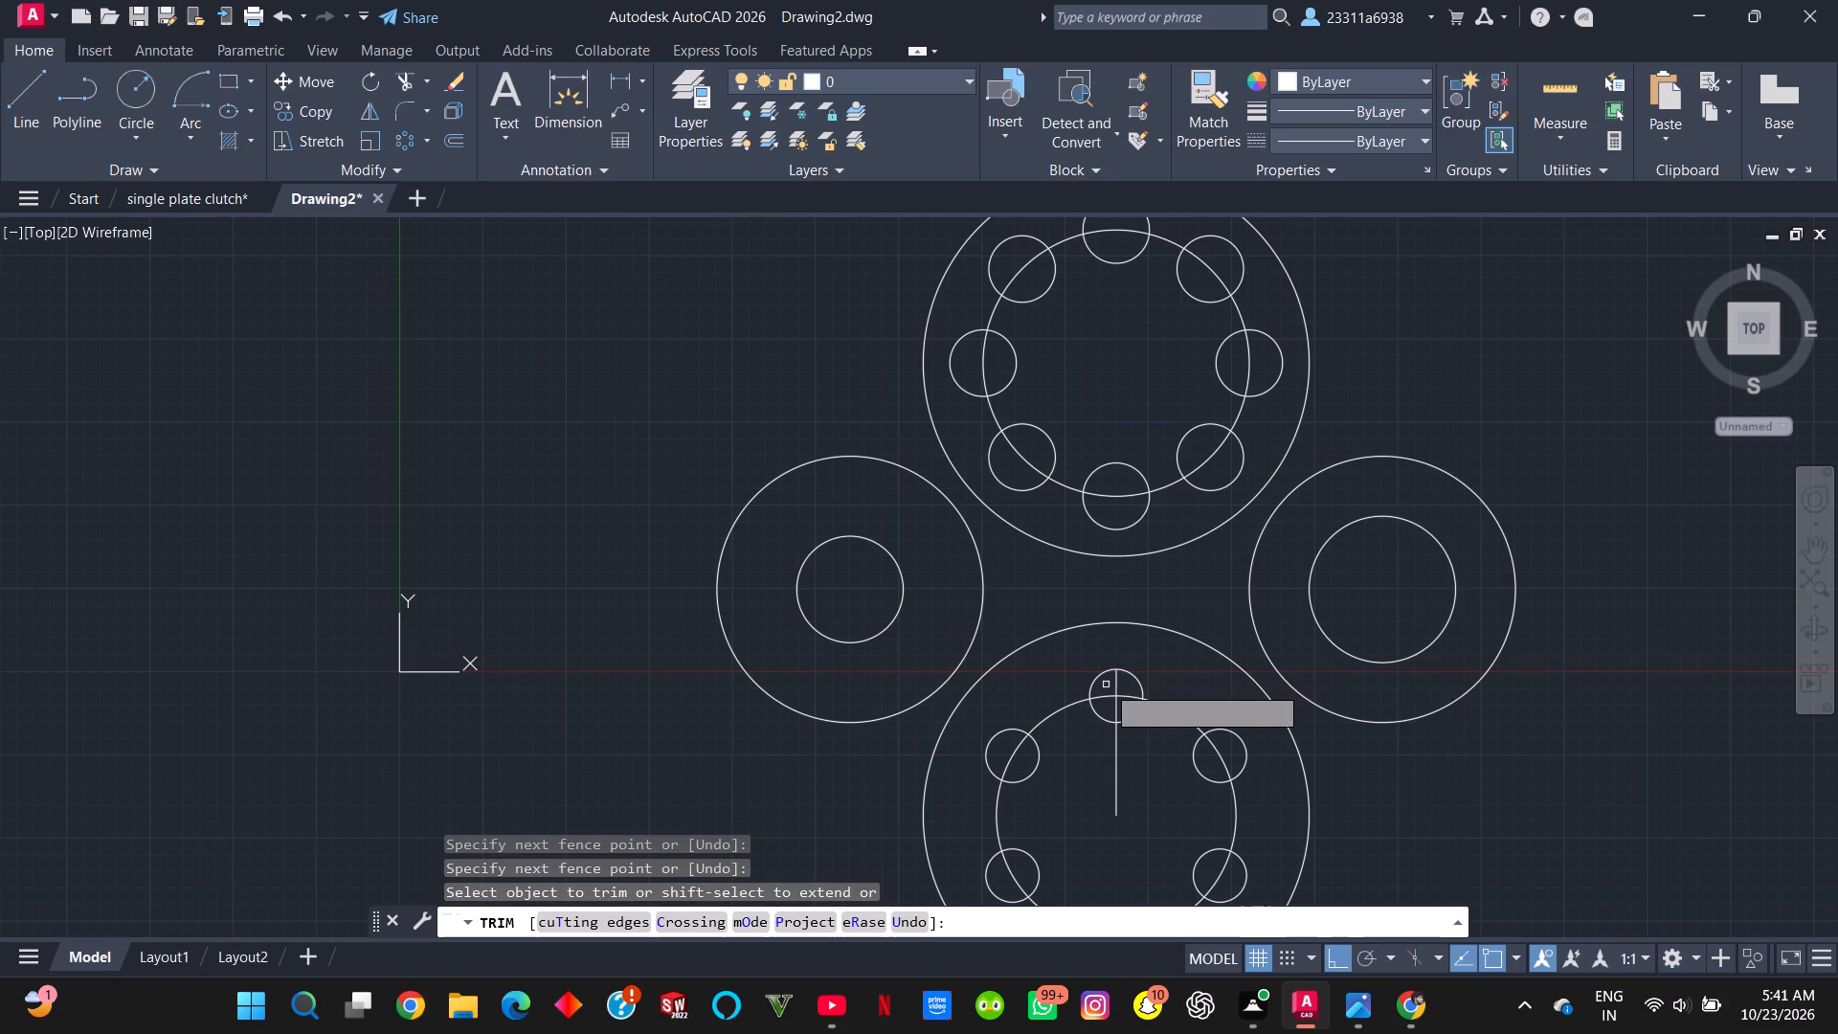
{"action": "left_click_drag", "start_coordinate": [1108, 685], "coordinate": [1119, 685]}
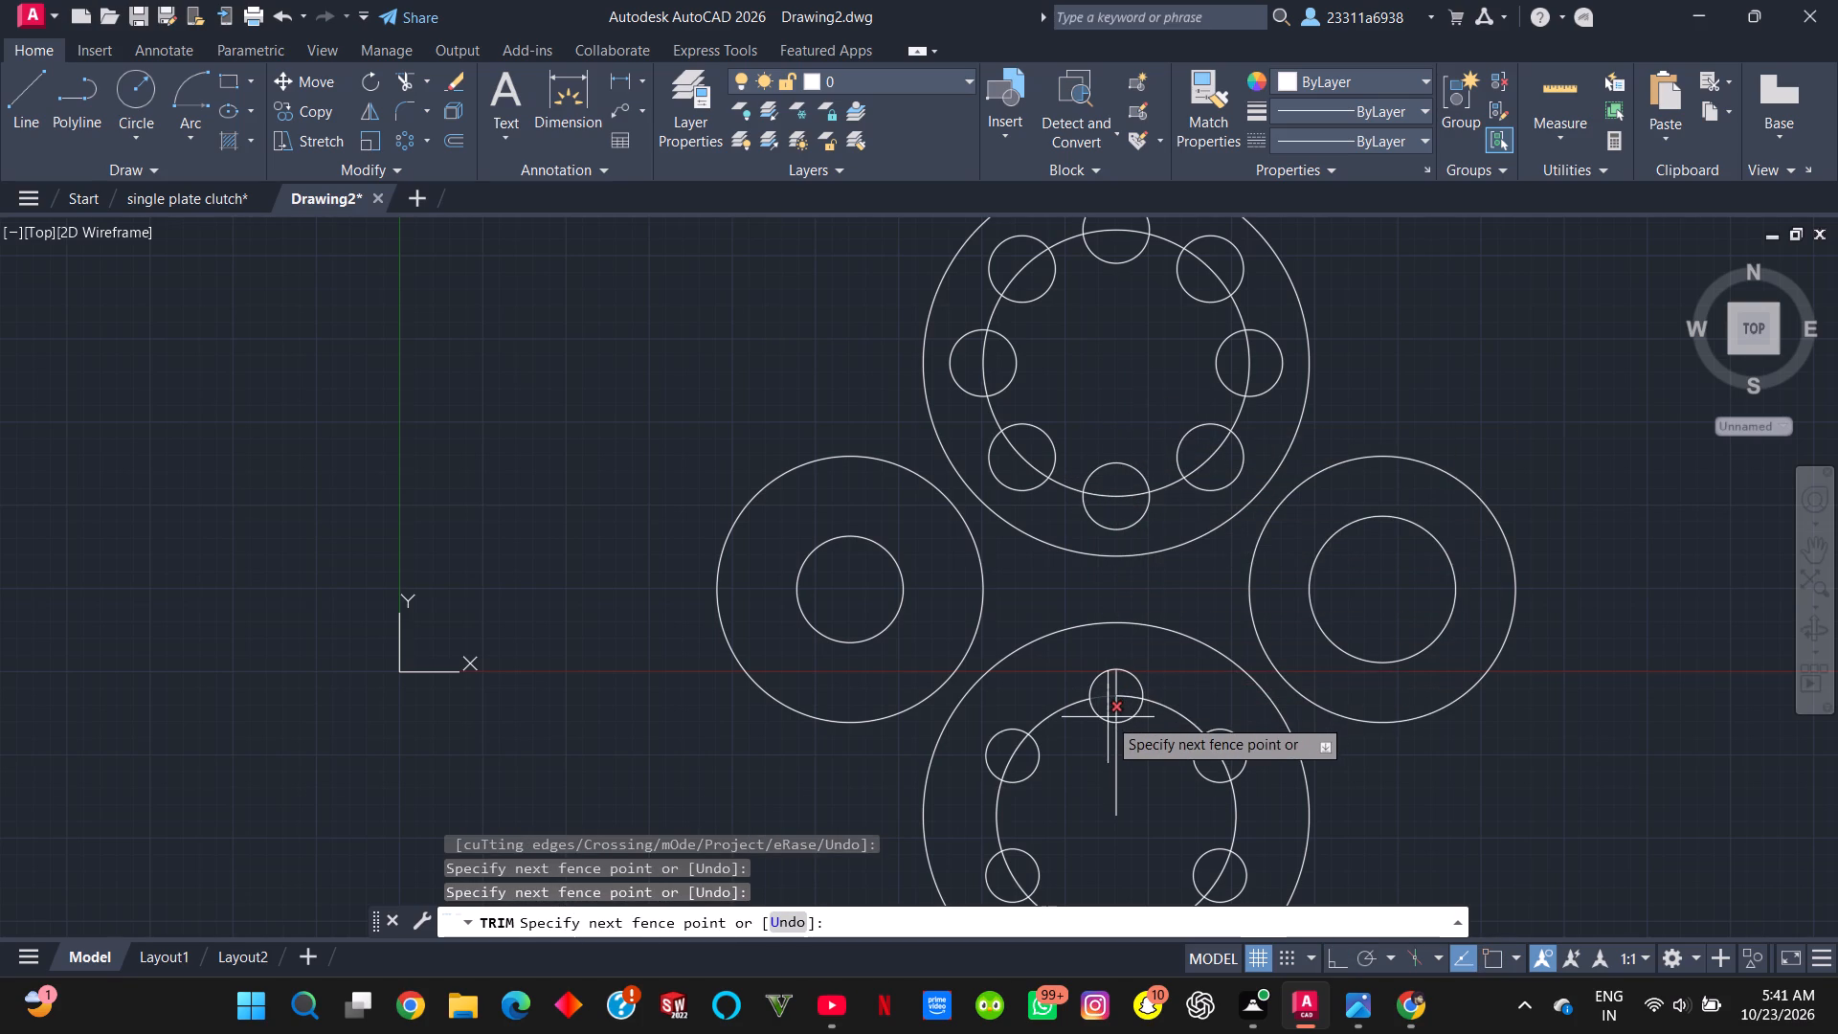
{"action": "left_click", "coordinate": [1123, 686]}
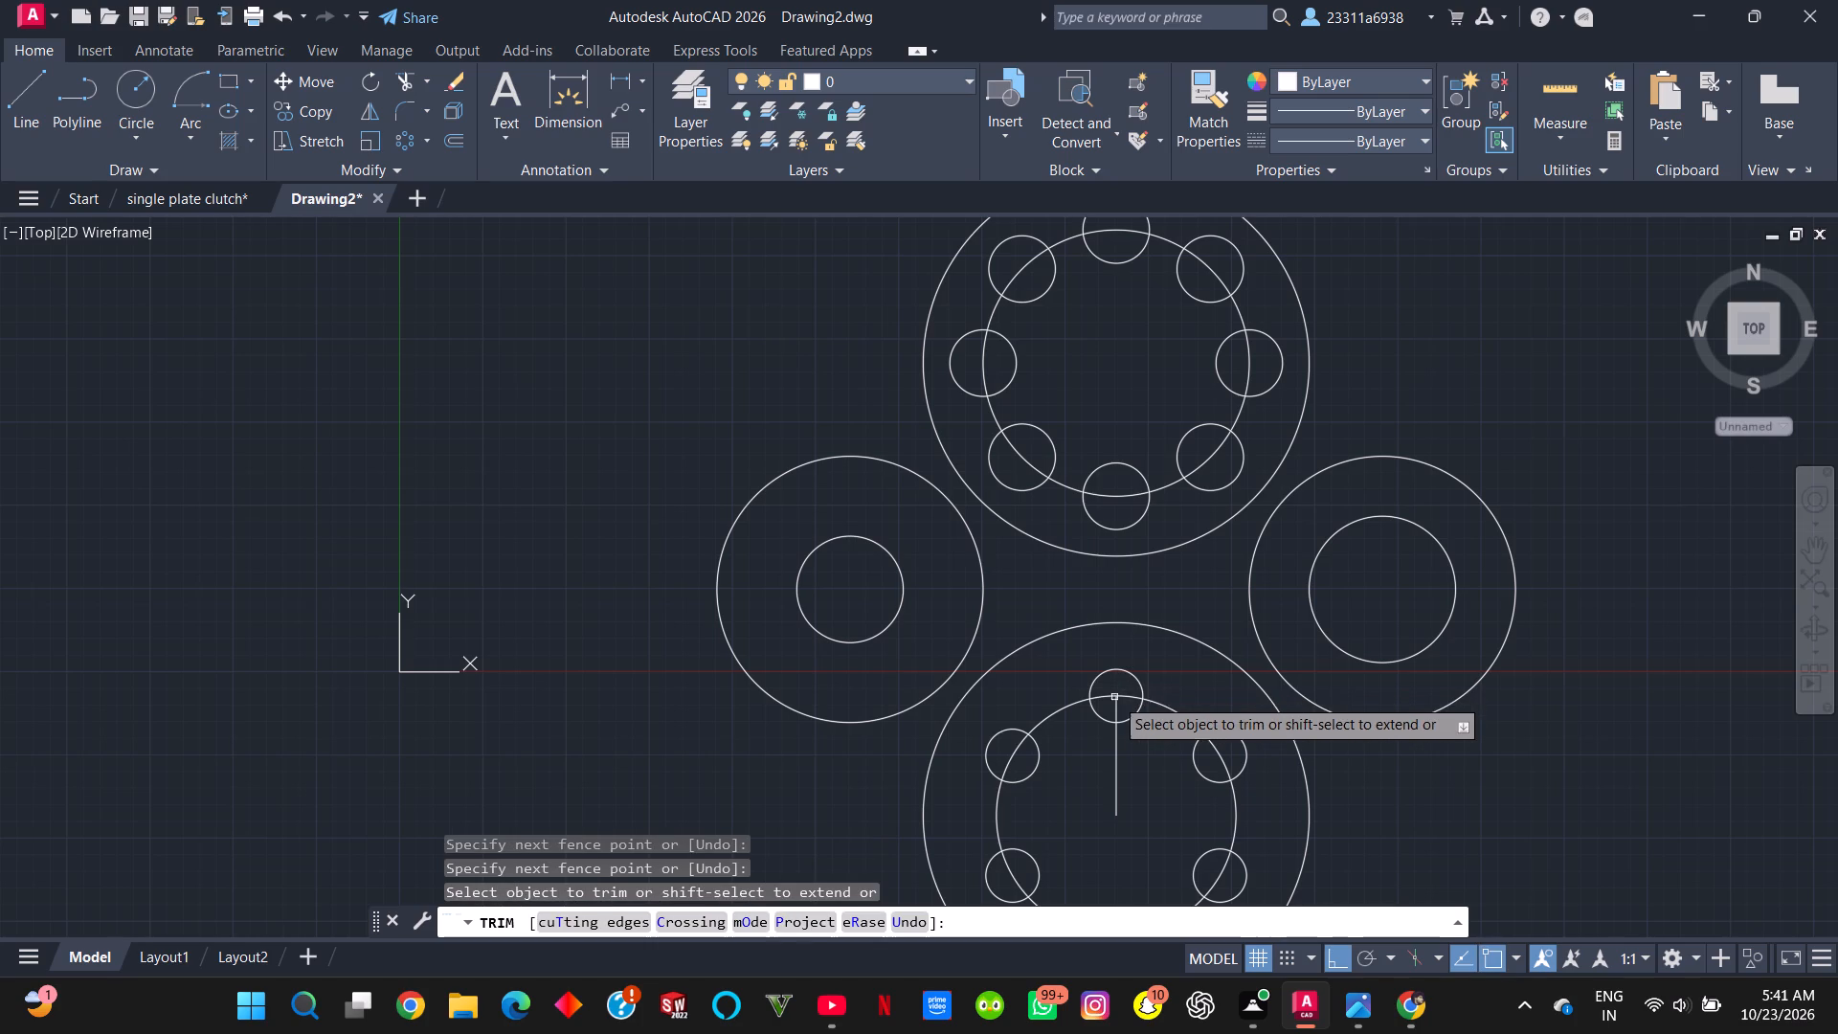
{"action": "left_click_drag", "start_coordinate": [1109, 708], "coordinate": [1124, 708]}
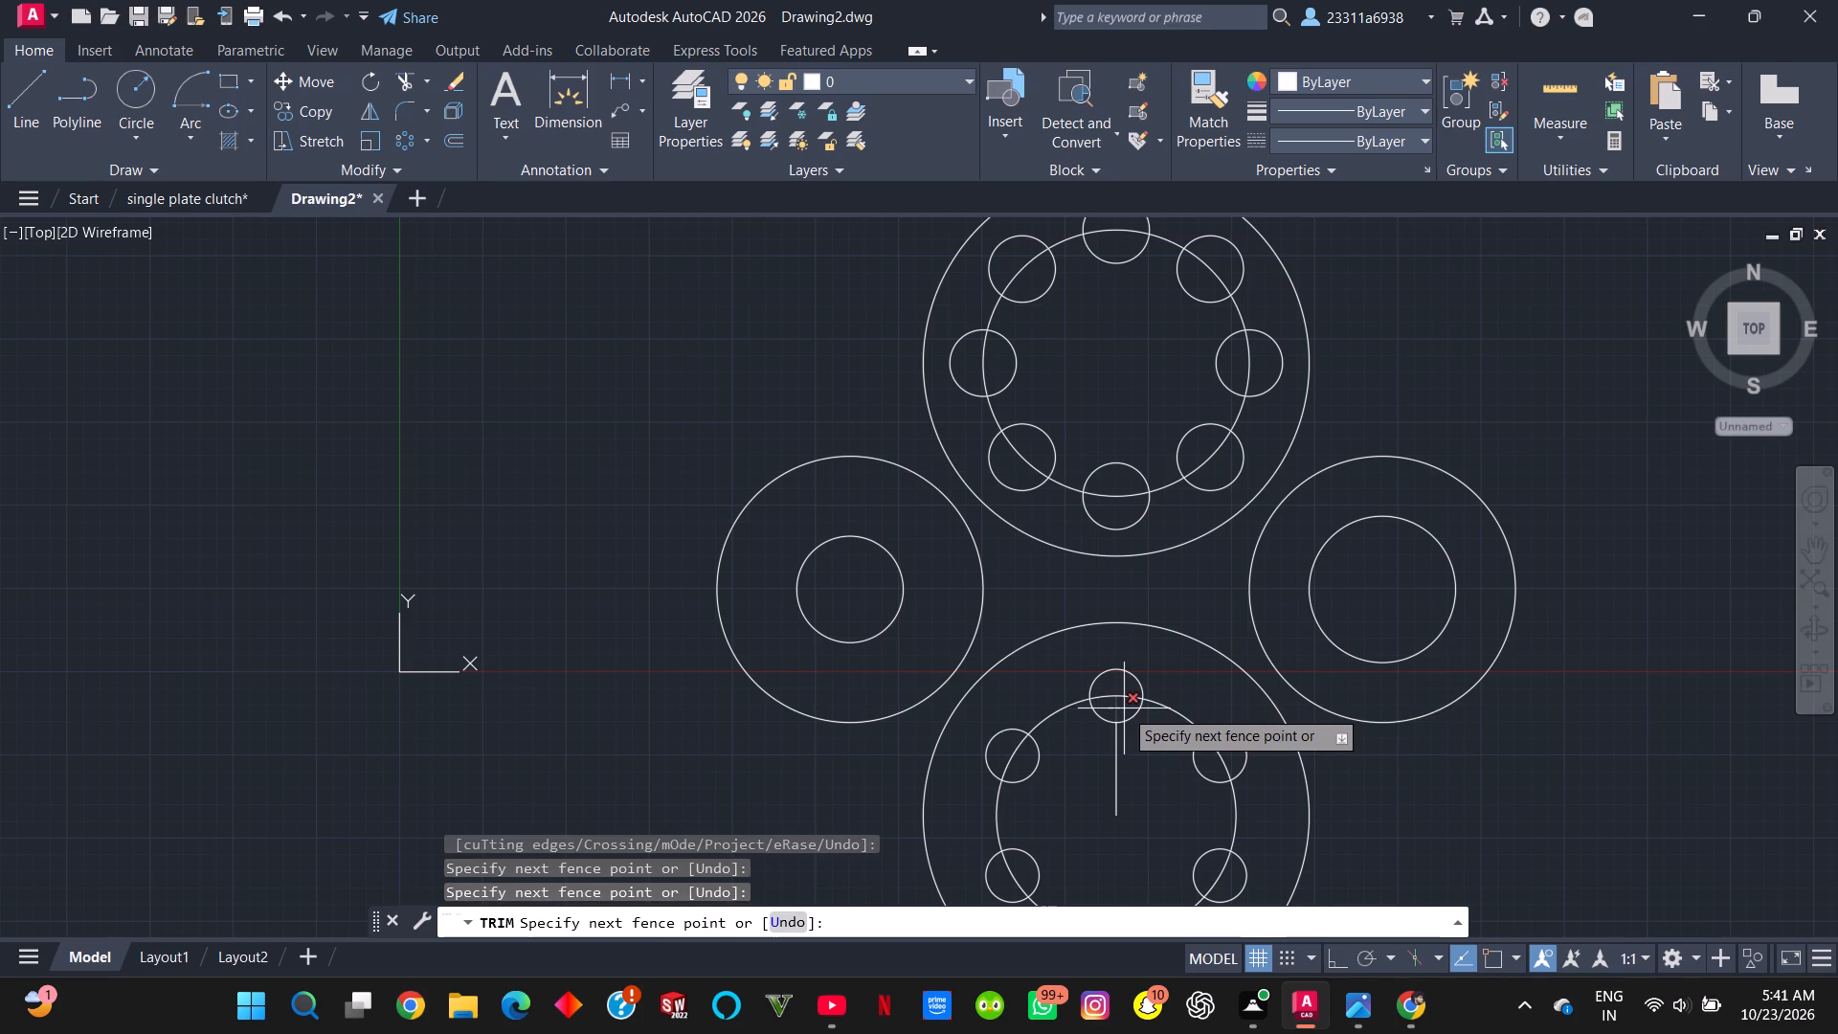
{"action": "left_click", "coordinate": [1124, 708]}
{"action": "left_click_drag", "start_coordinate": [1099, 755], "coordinate": [1126, 759]}
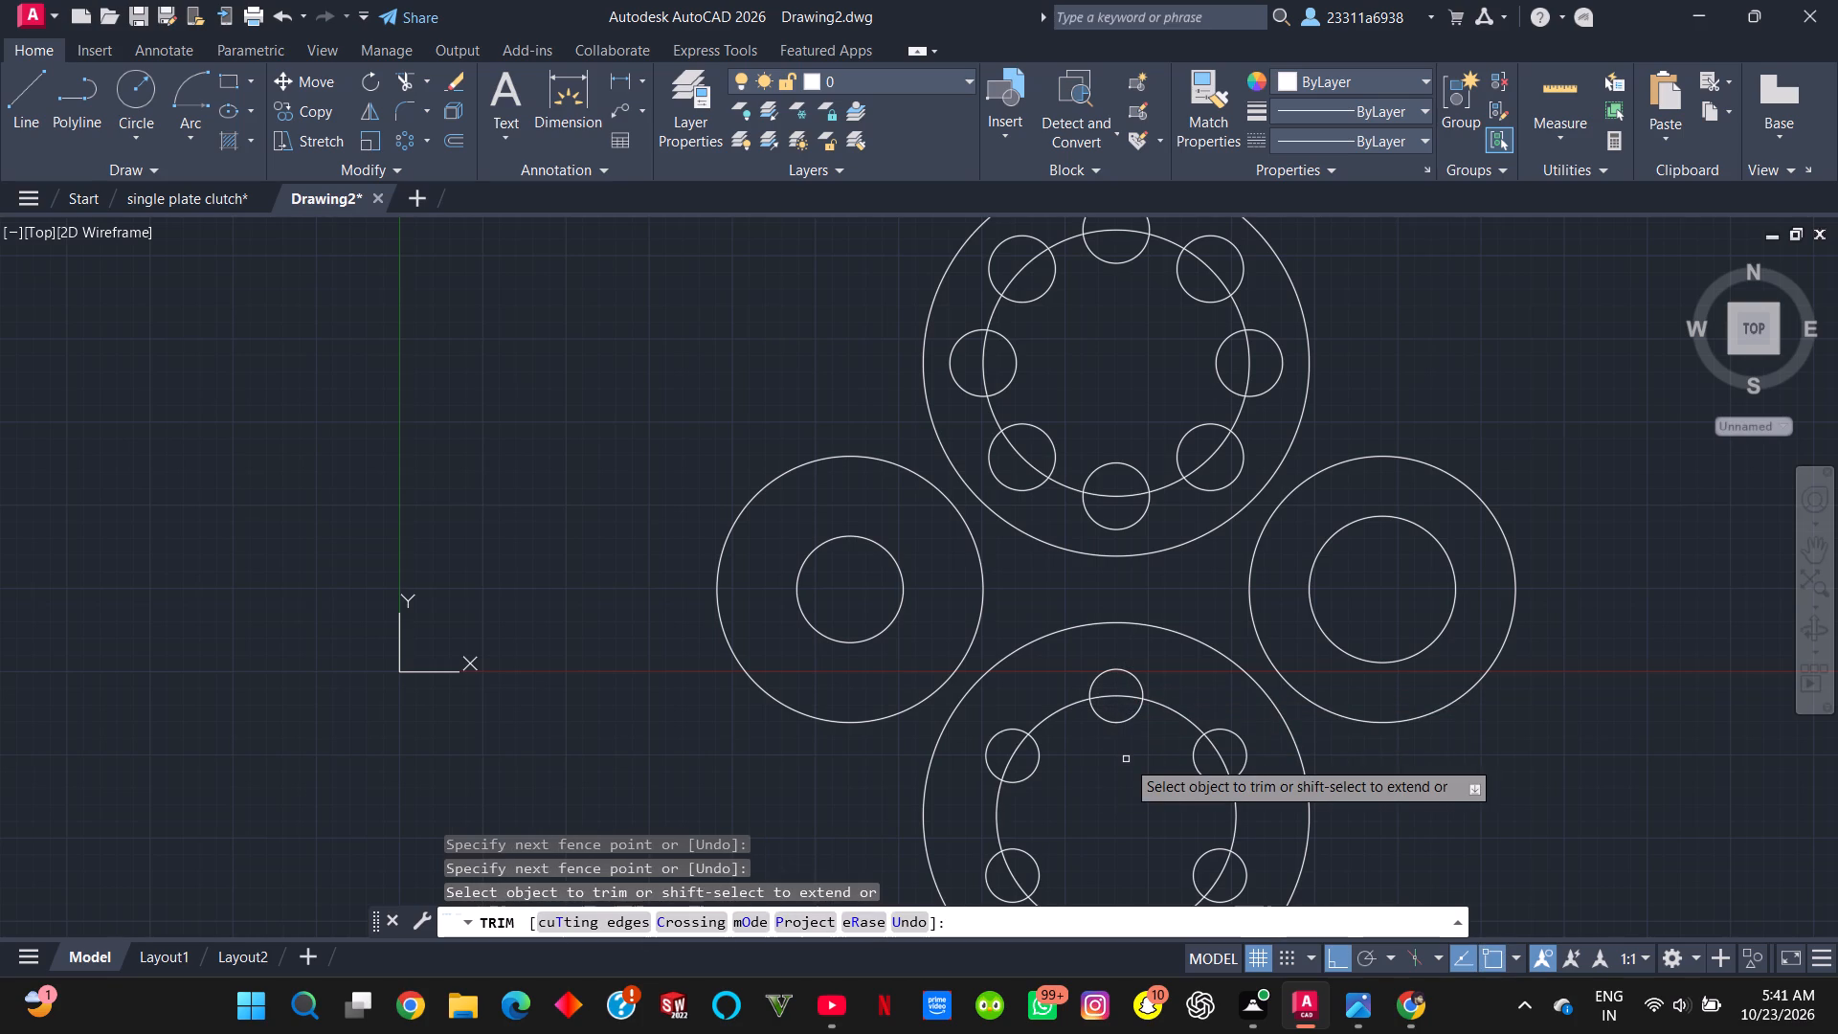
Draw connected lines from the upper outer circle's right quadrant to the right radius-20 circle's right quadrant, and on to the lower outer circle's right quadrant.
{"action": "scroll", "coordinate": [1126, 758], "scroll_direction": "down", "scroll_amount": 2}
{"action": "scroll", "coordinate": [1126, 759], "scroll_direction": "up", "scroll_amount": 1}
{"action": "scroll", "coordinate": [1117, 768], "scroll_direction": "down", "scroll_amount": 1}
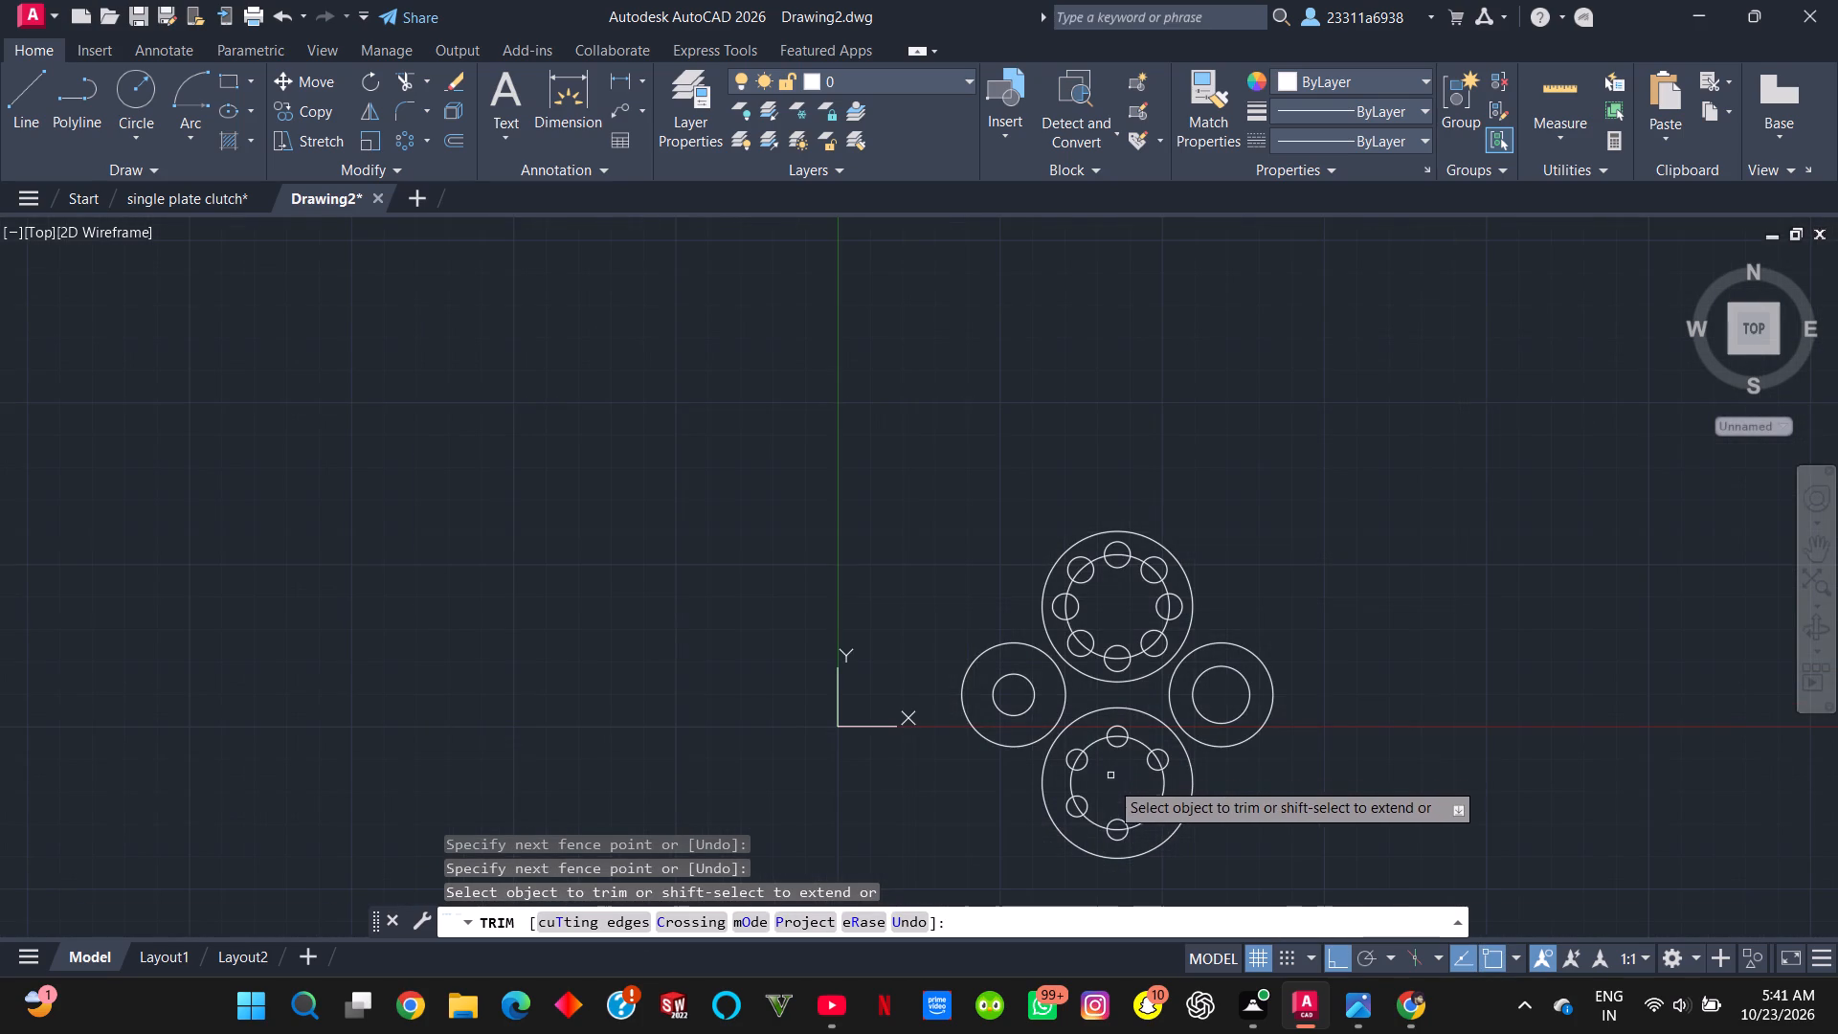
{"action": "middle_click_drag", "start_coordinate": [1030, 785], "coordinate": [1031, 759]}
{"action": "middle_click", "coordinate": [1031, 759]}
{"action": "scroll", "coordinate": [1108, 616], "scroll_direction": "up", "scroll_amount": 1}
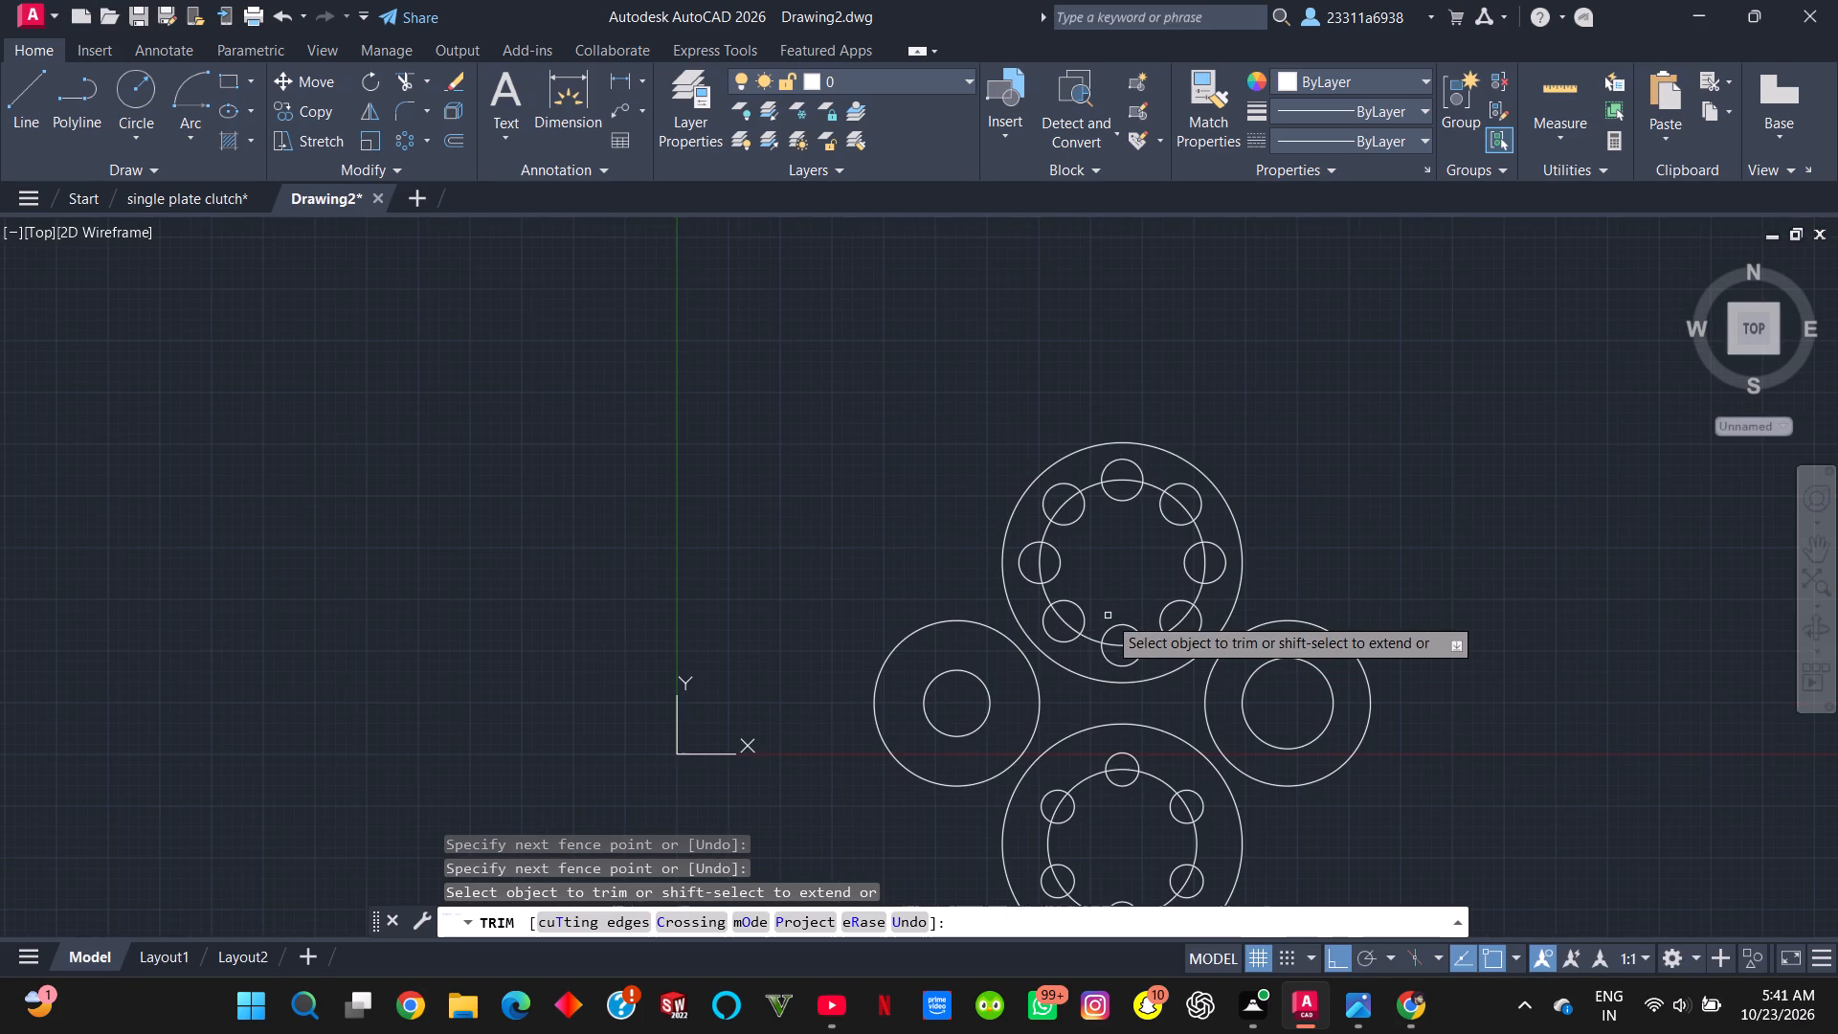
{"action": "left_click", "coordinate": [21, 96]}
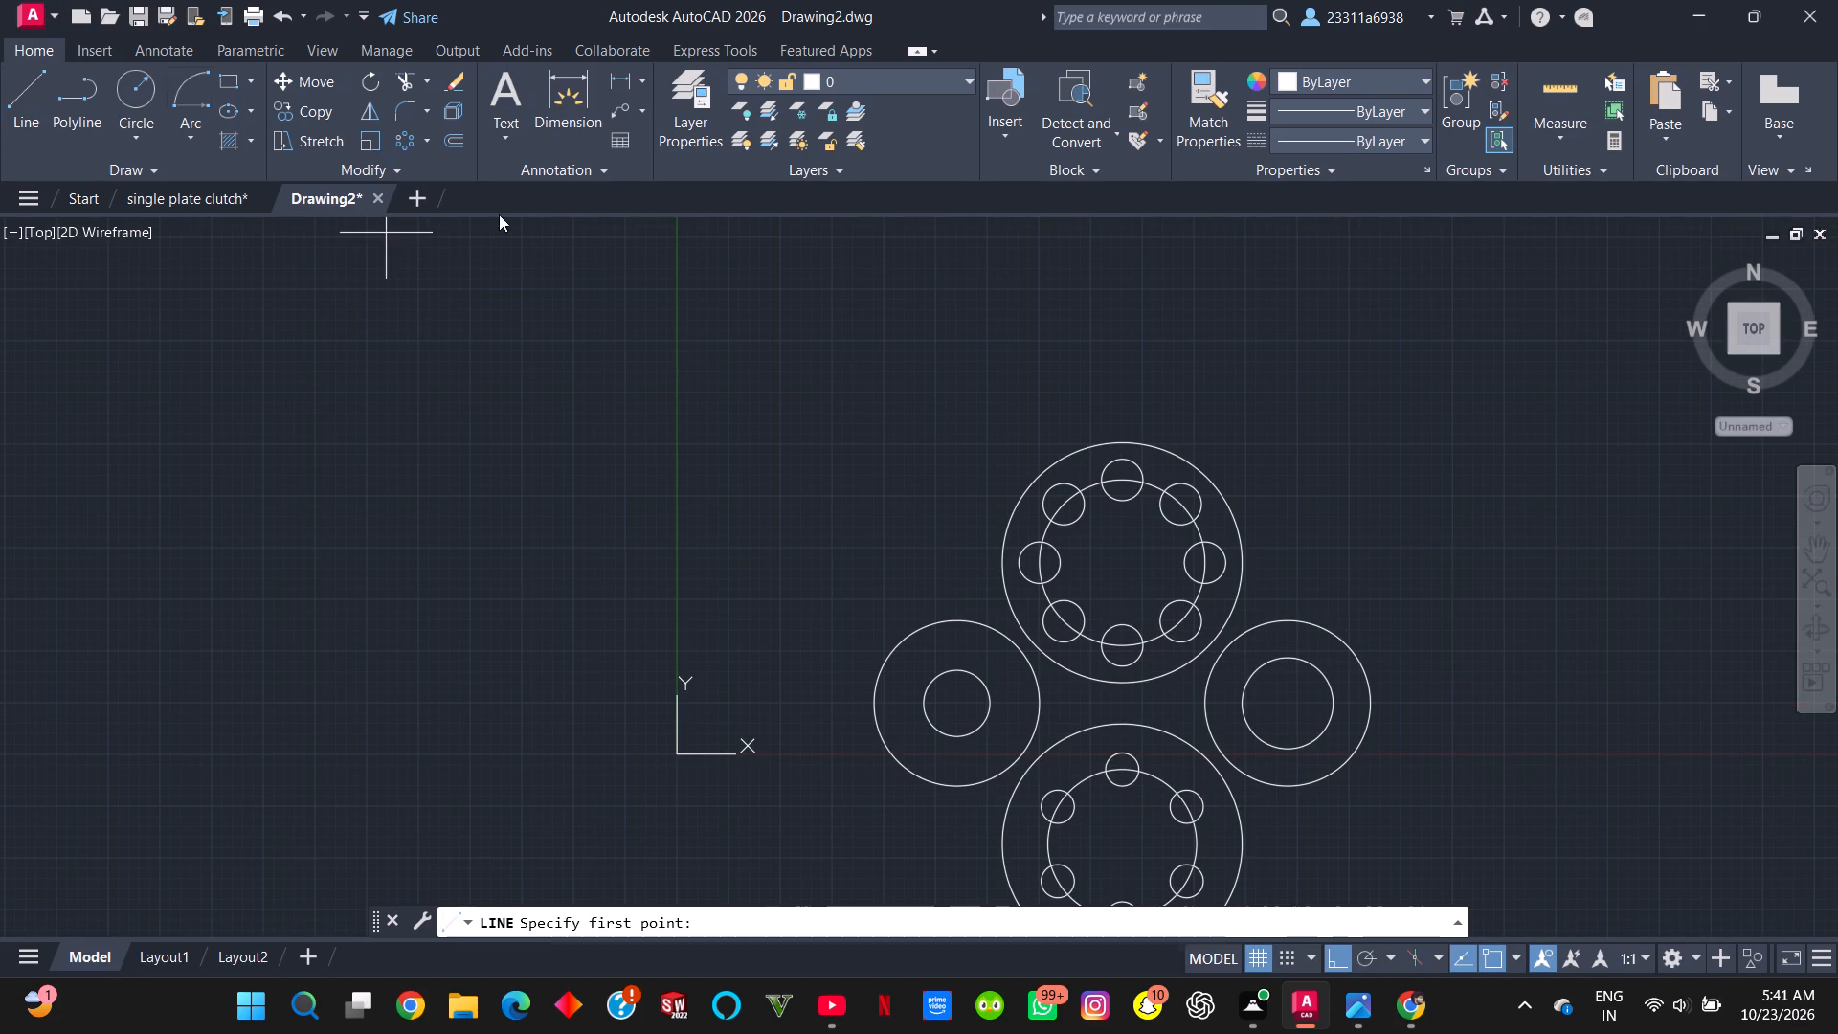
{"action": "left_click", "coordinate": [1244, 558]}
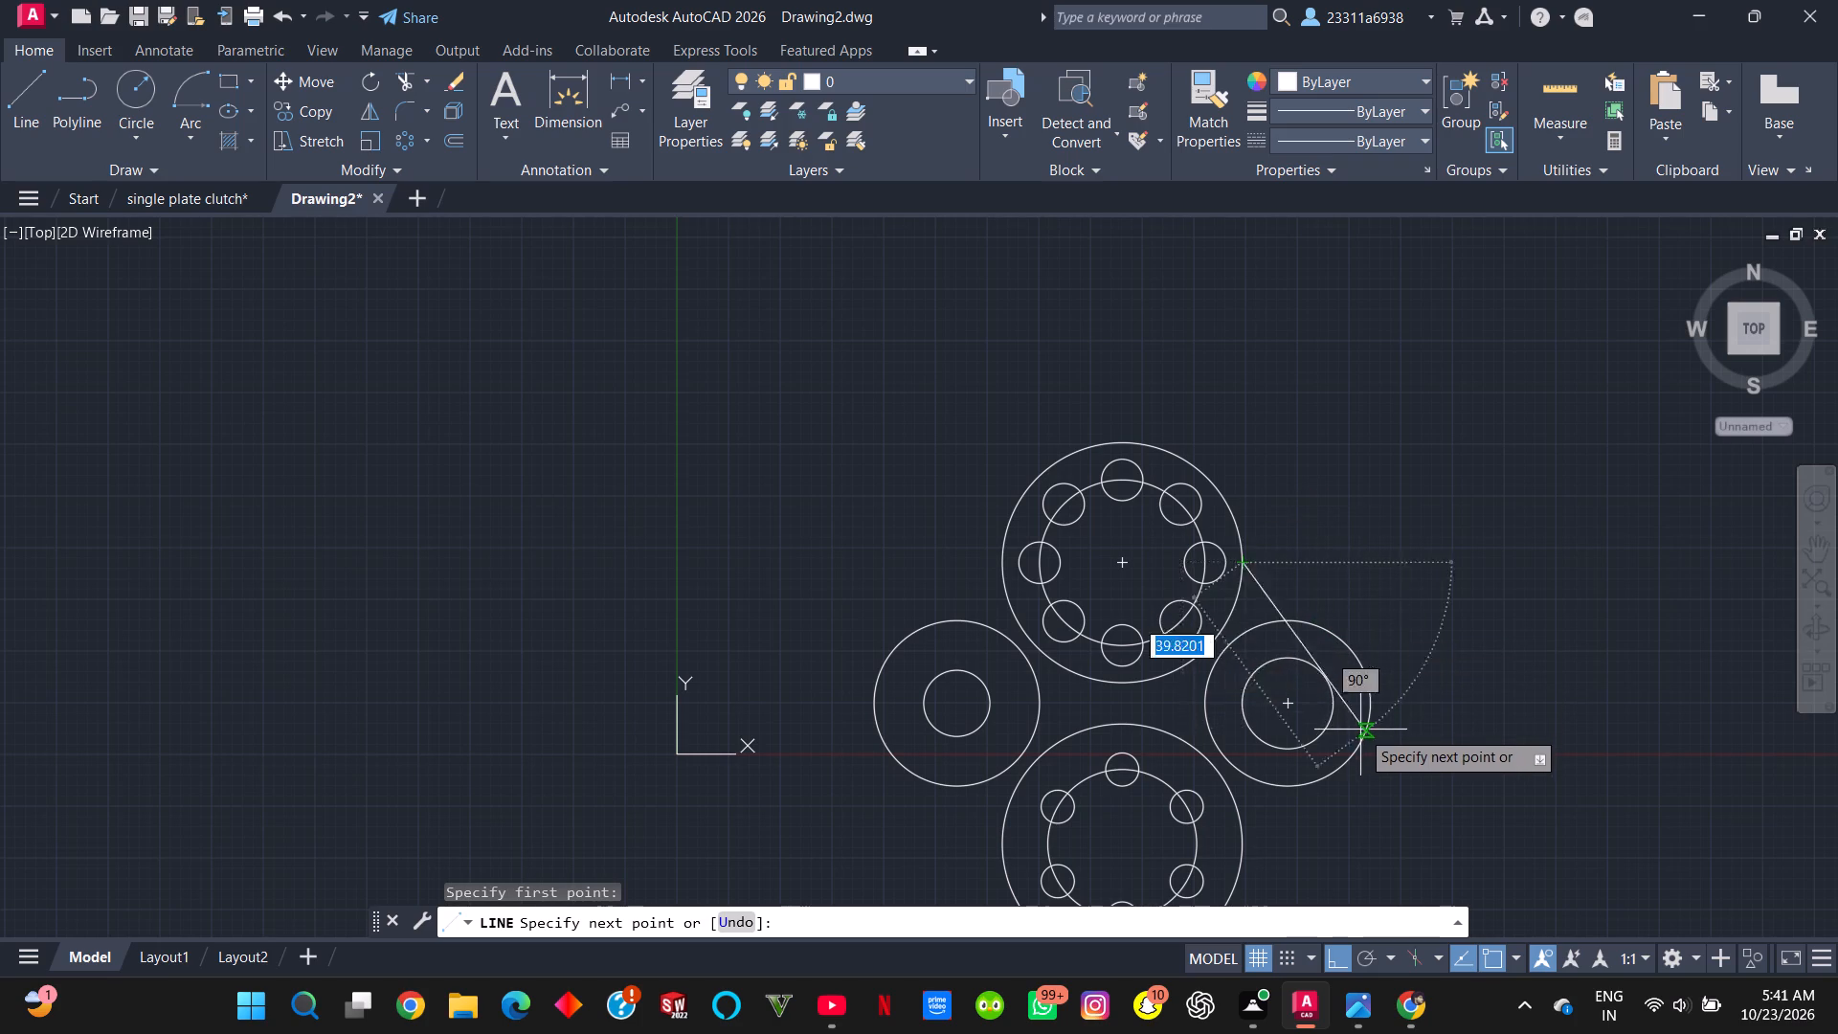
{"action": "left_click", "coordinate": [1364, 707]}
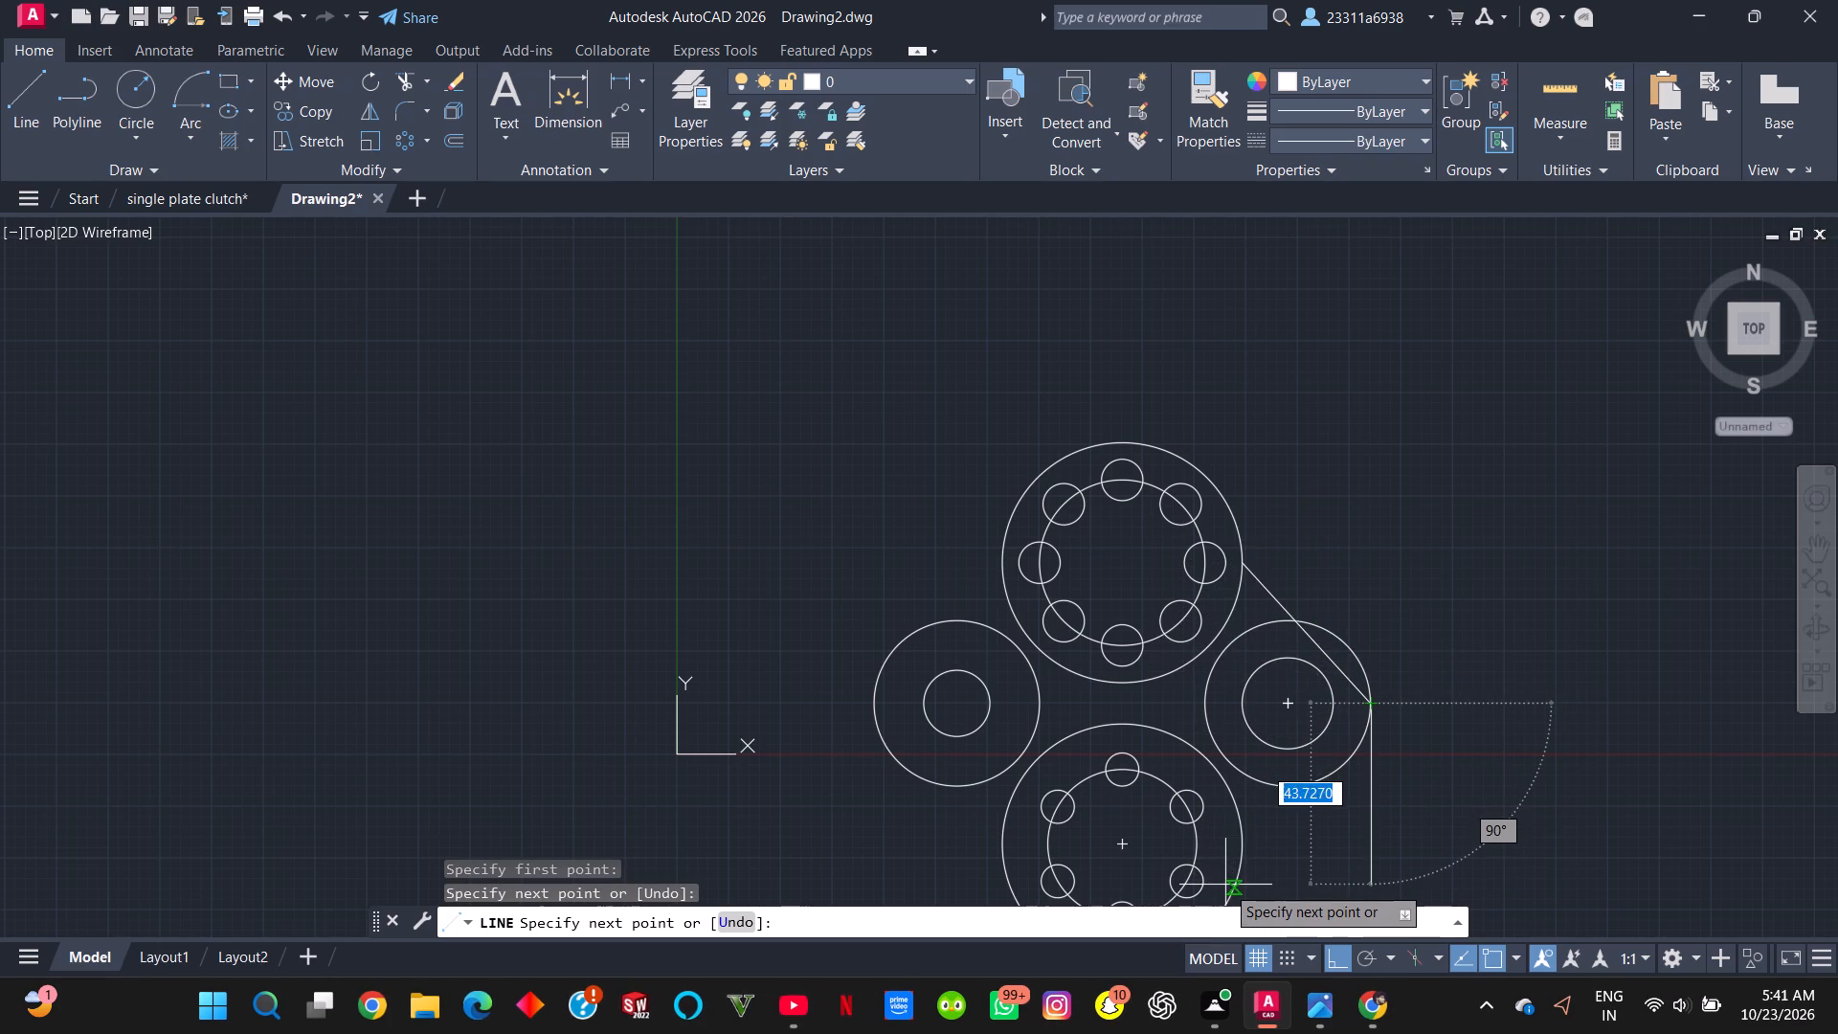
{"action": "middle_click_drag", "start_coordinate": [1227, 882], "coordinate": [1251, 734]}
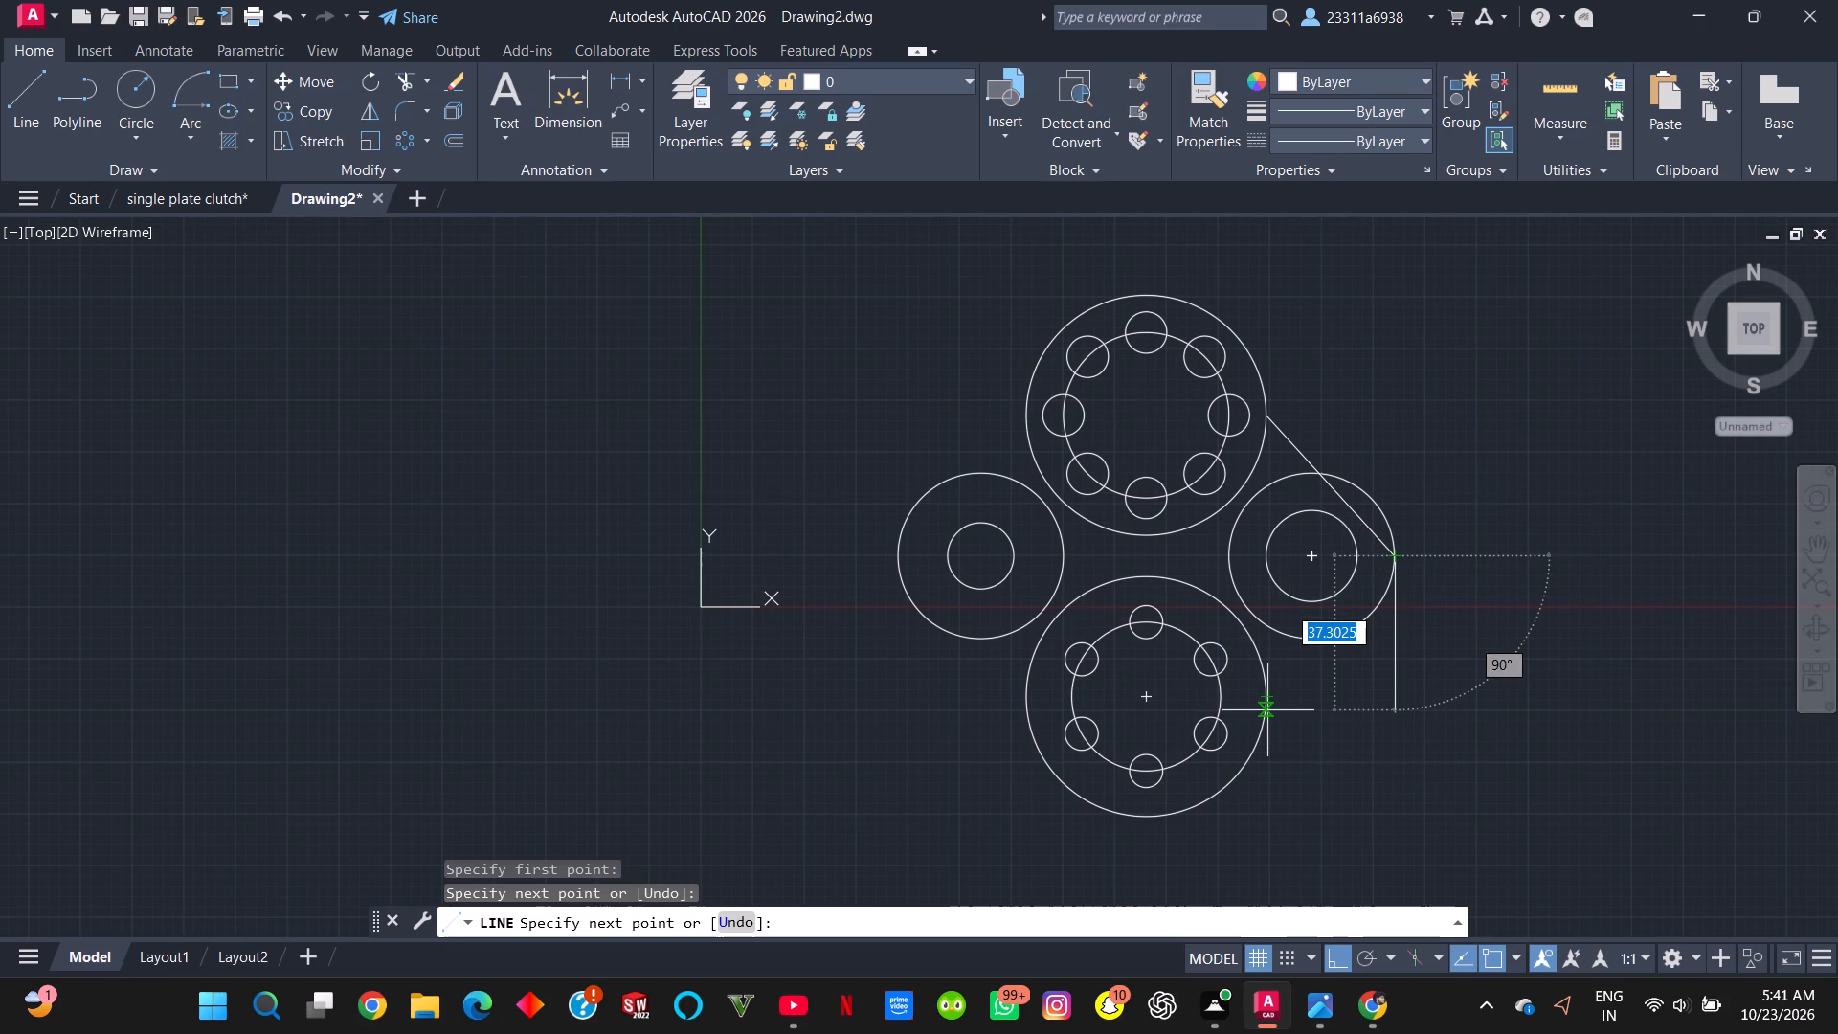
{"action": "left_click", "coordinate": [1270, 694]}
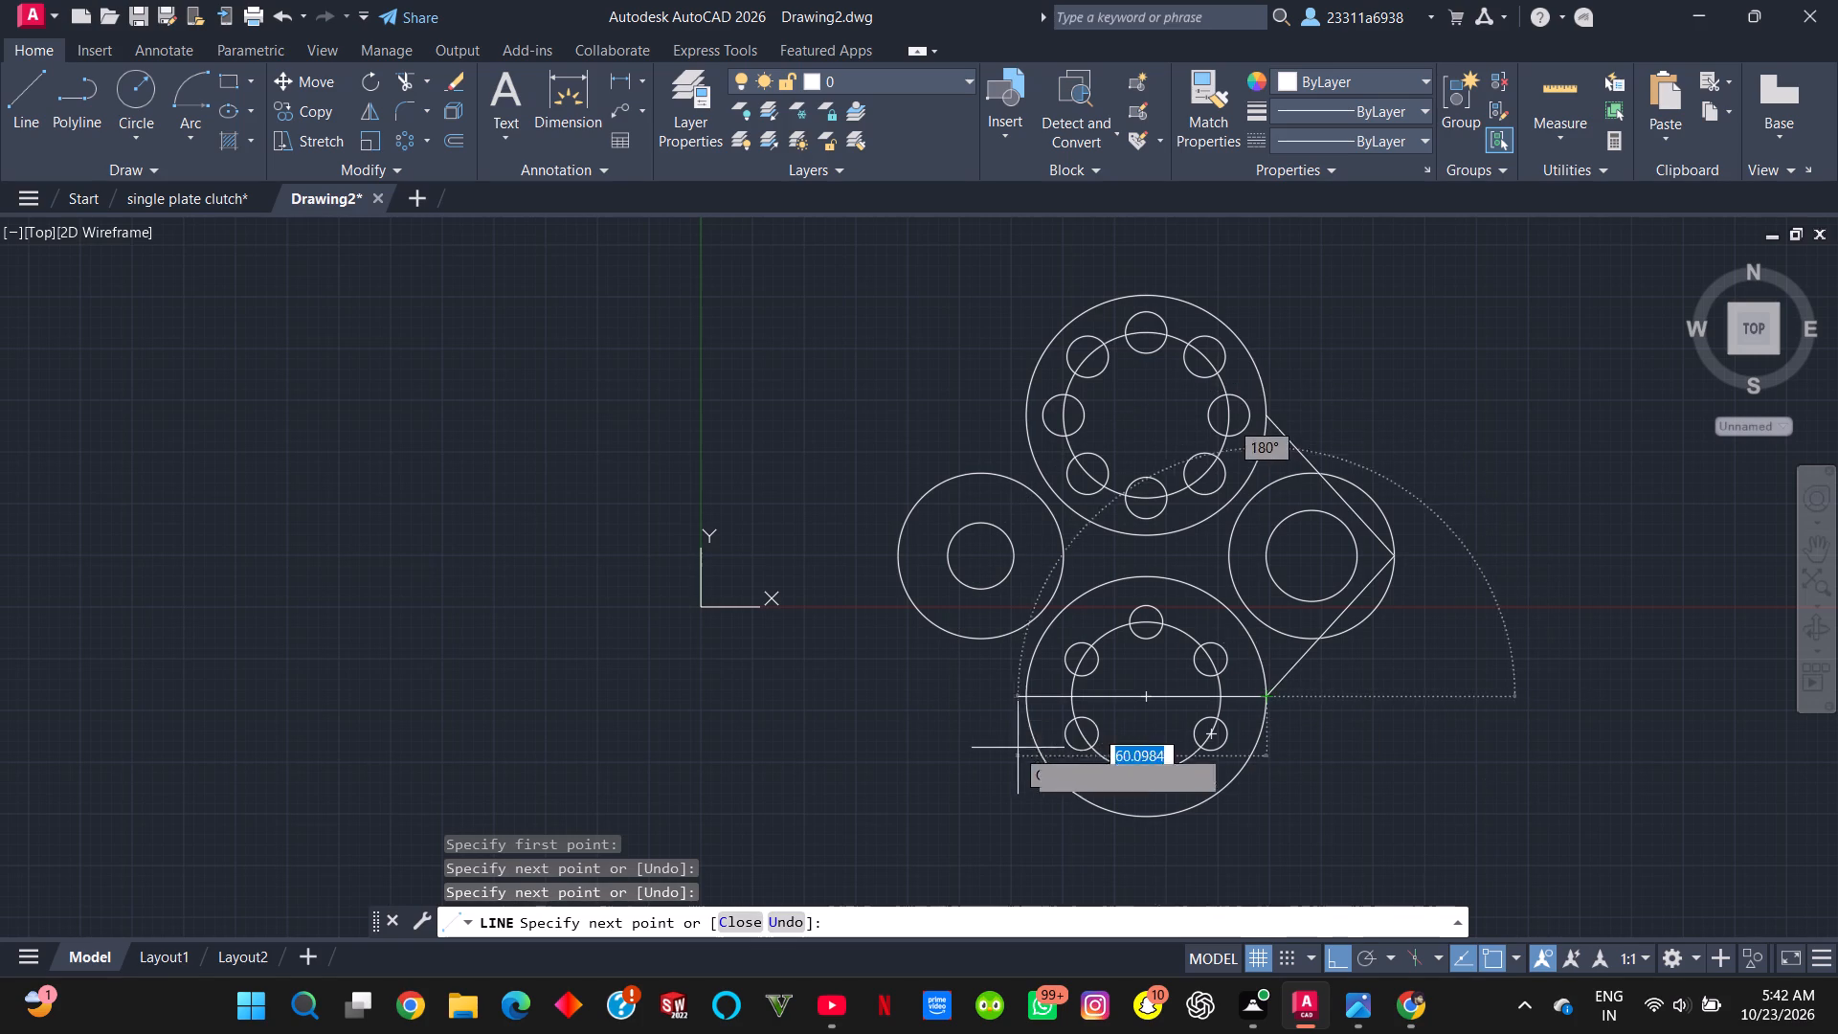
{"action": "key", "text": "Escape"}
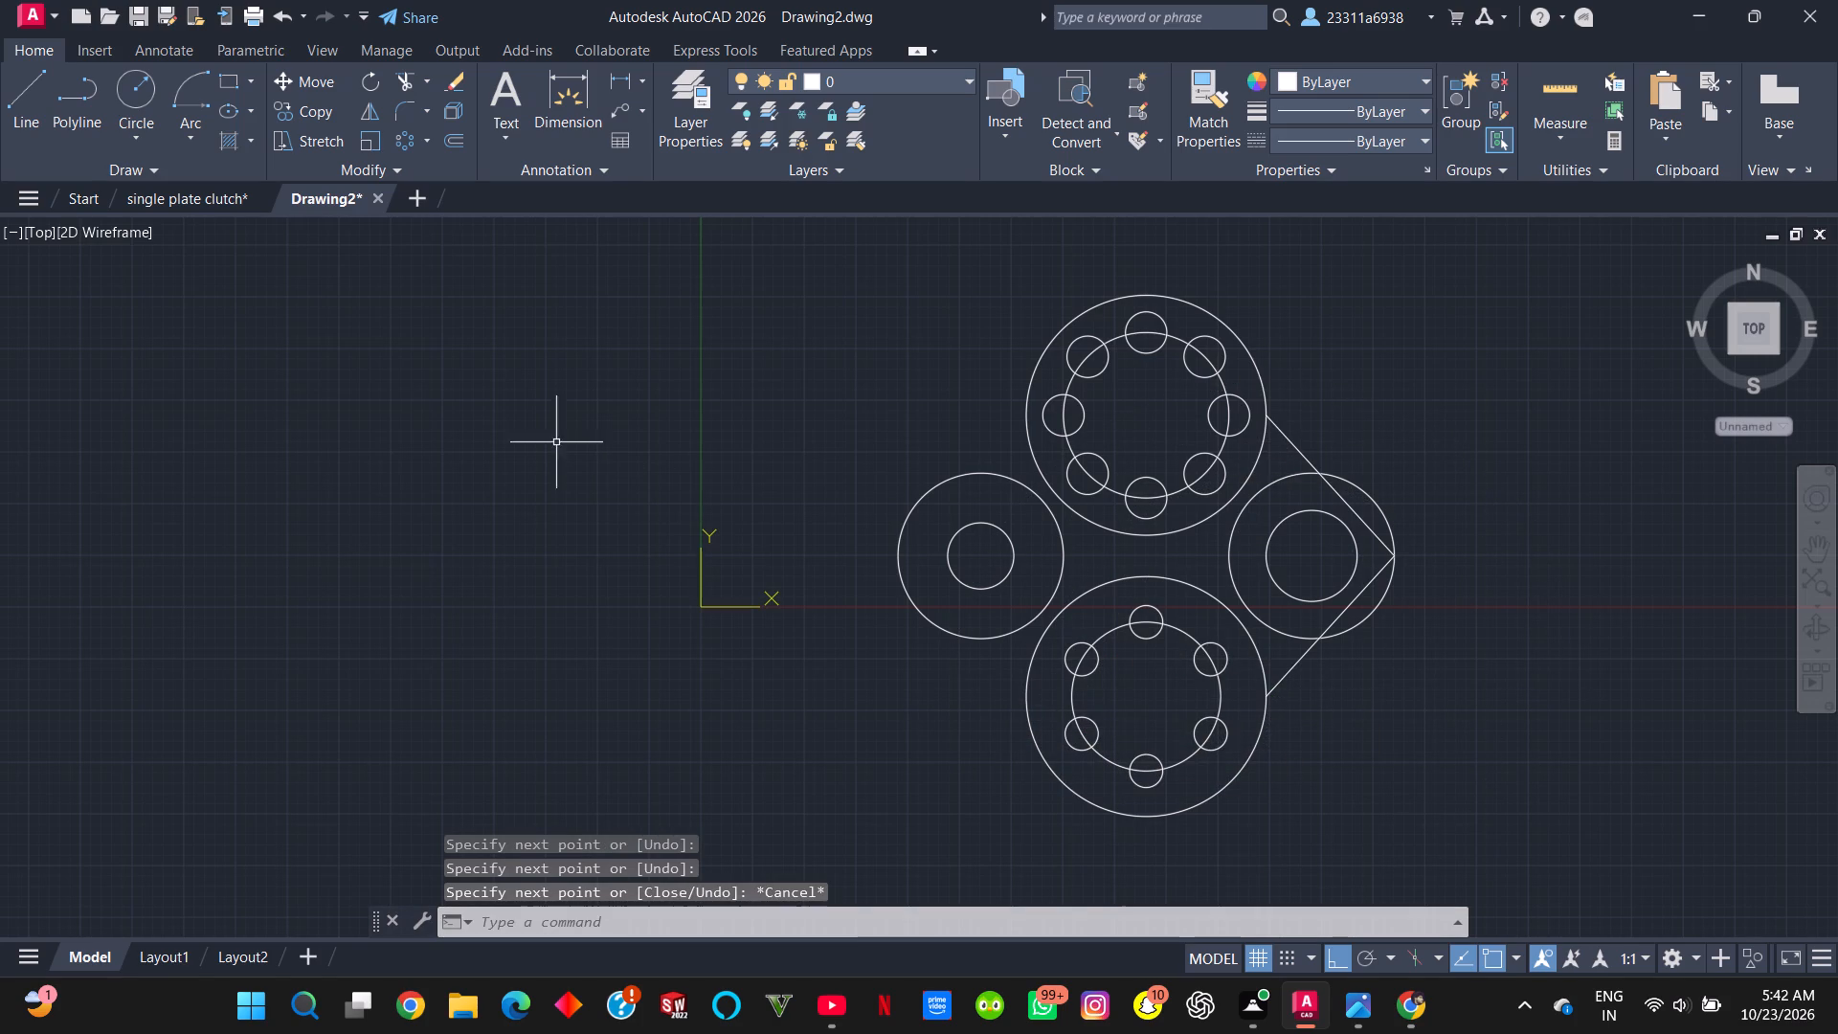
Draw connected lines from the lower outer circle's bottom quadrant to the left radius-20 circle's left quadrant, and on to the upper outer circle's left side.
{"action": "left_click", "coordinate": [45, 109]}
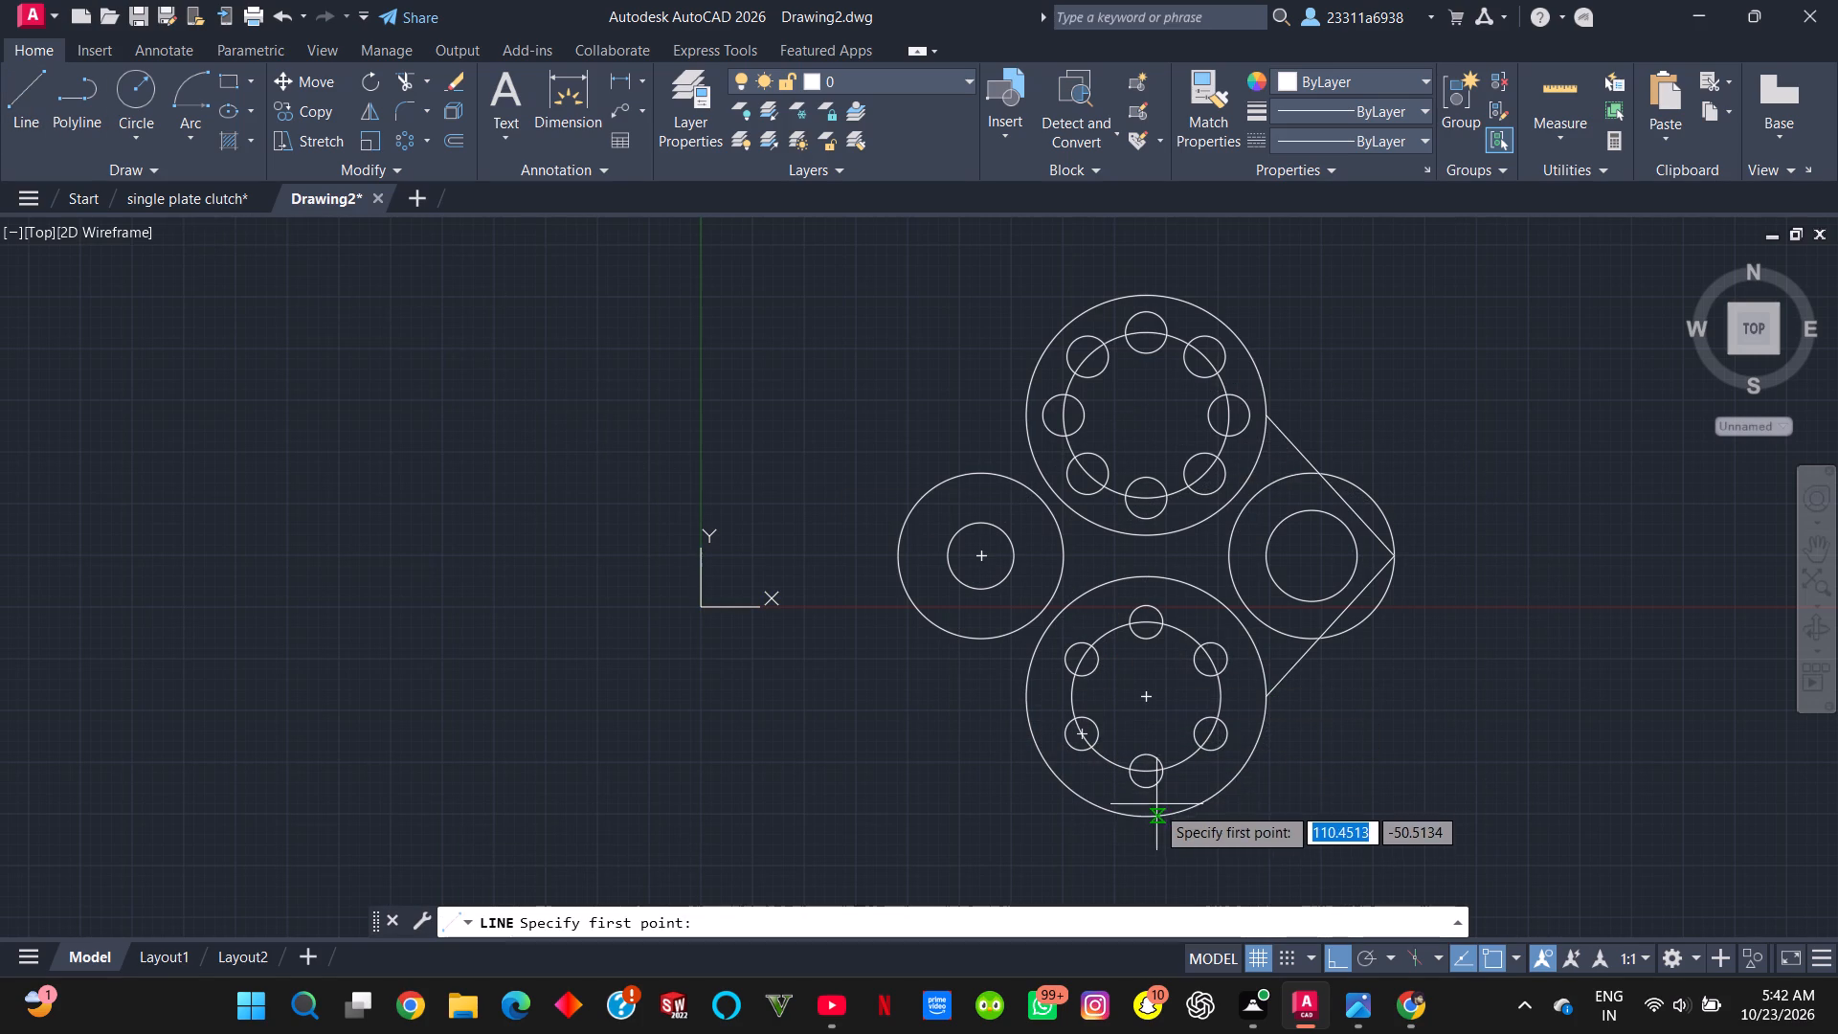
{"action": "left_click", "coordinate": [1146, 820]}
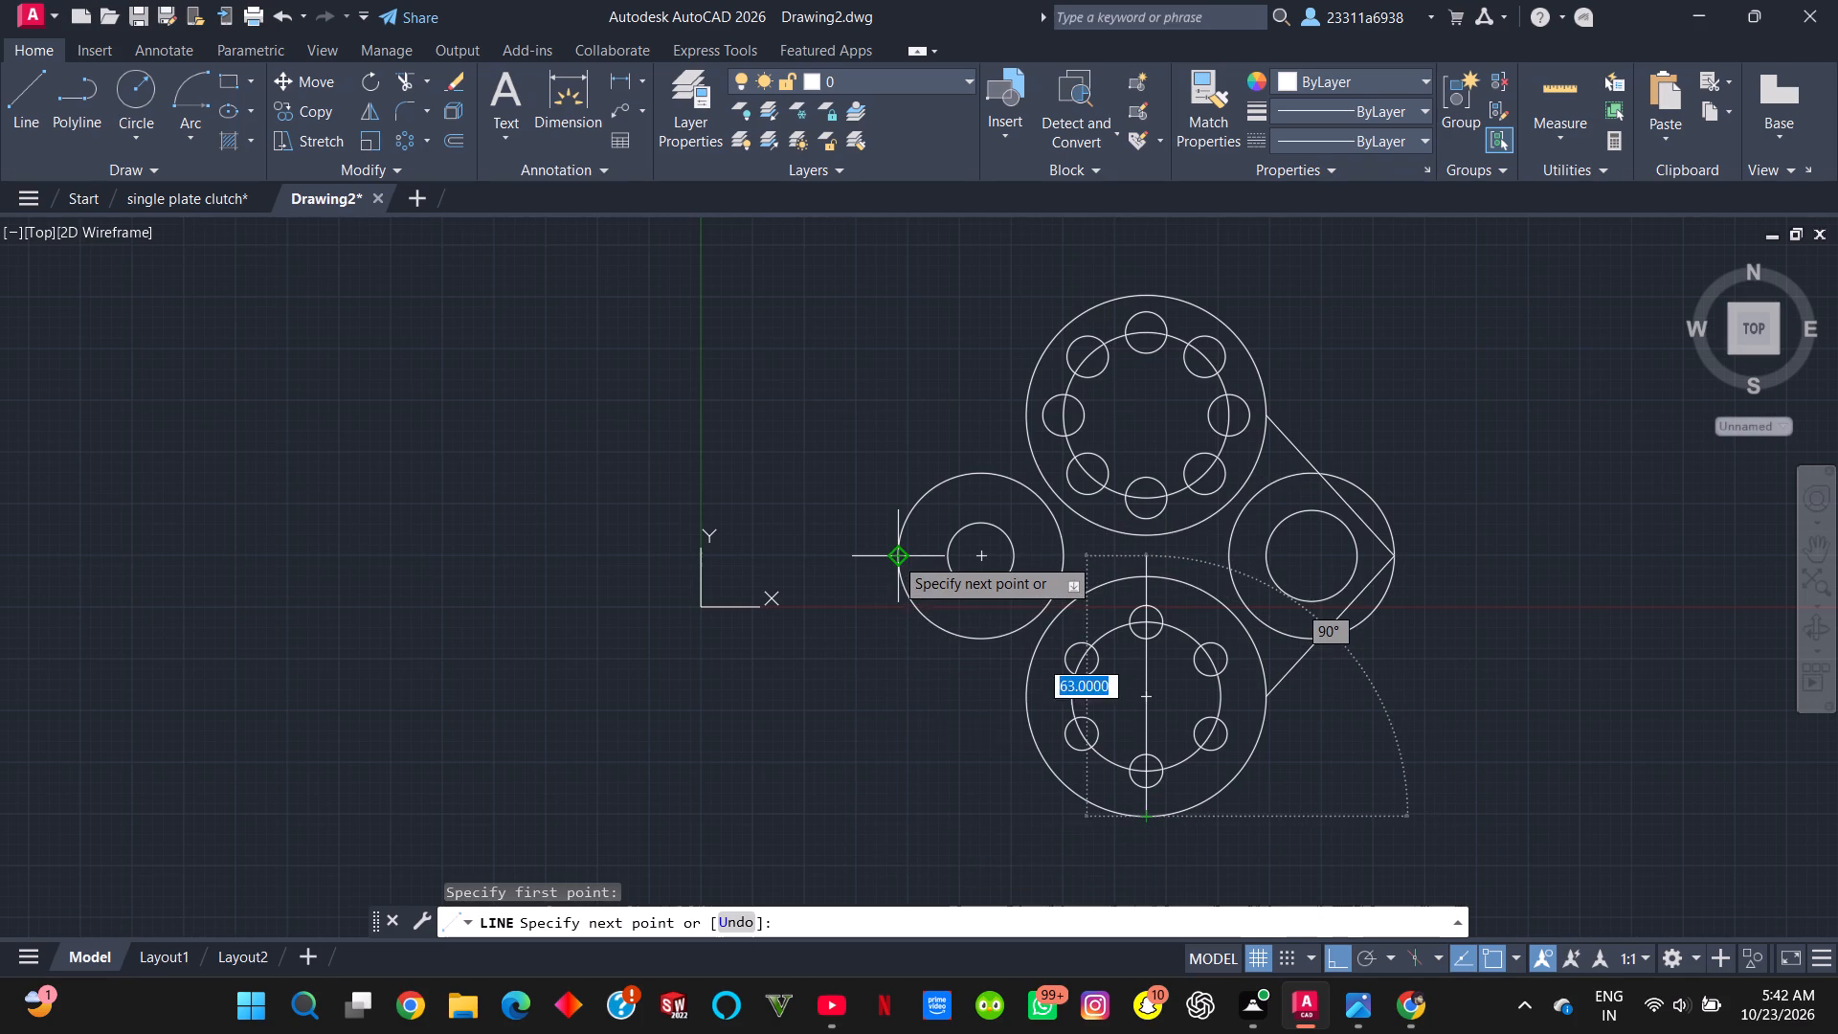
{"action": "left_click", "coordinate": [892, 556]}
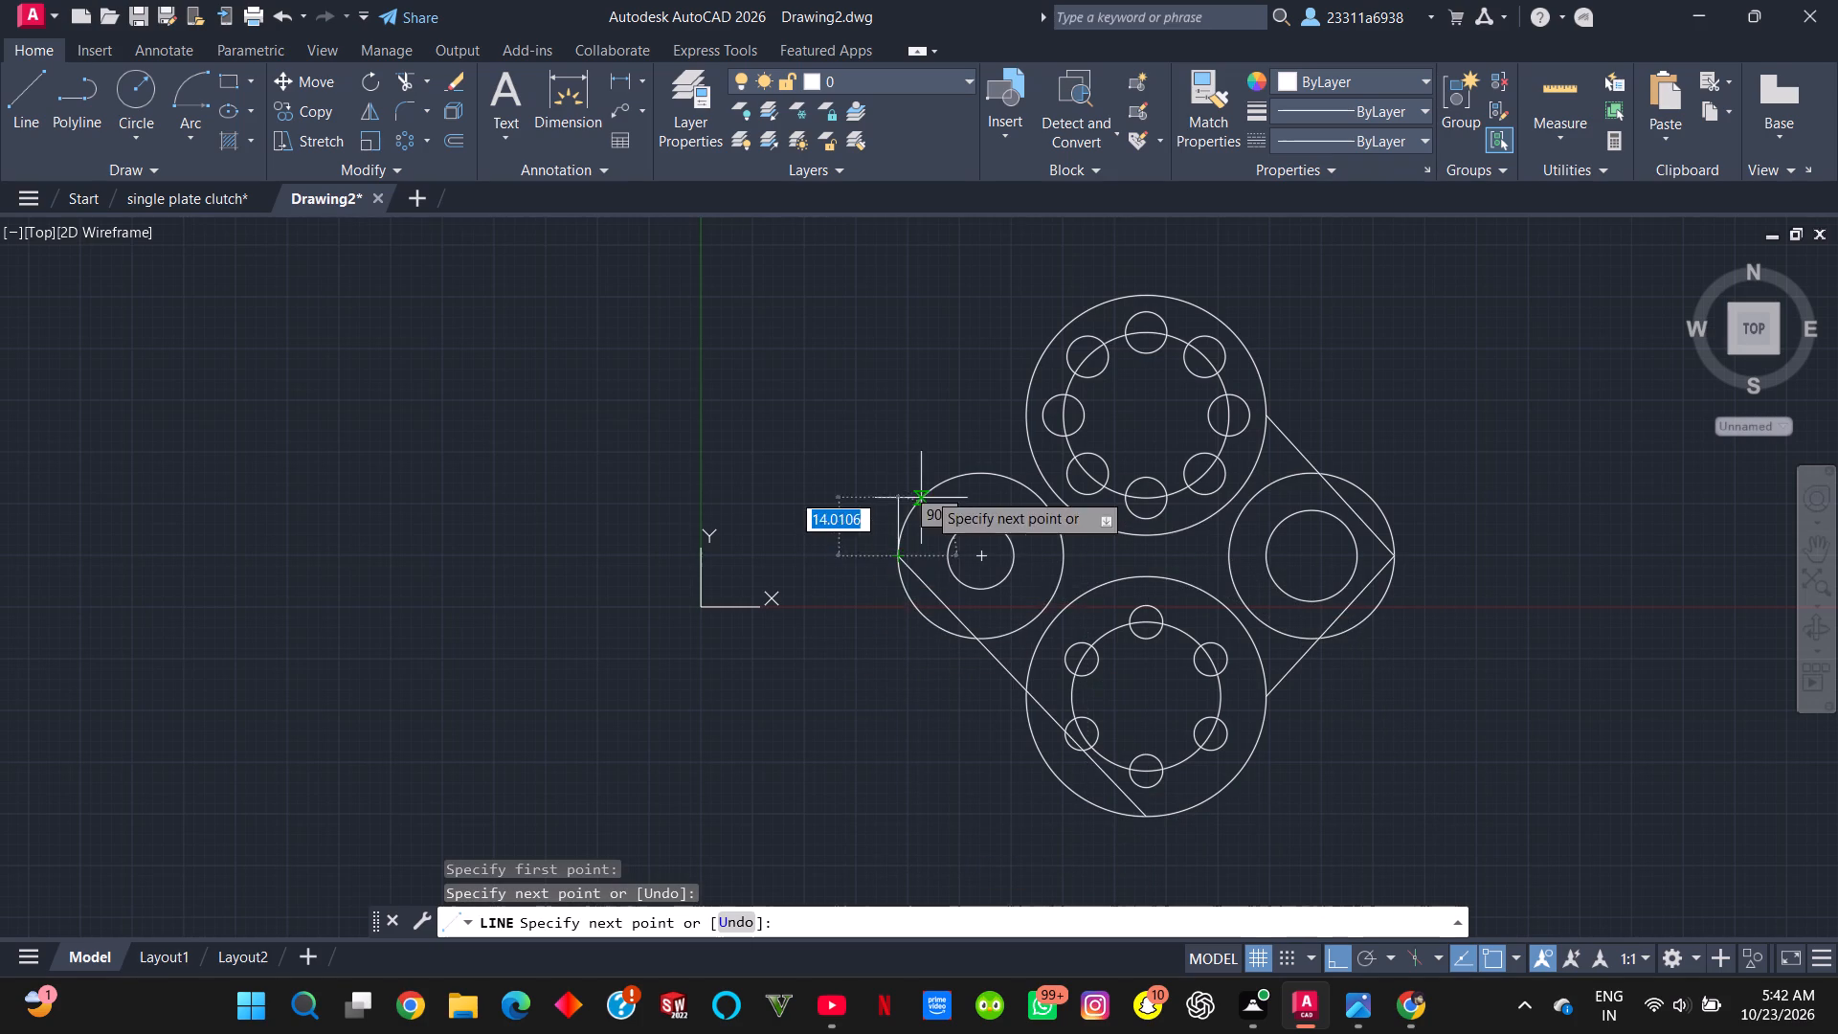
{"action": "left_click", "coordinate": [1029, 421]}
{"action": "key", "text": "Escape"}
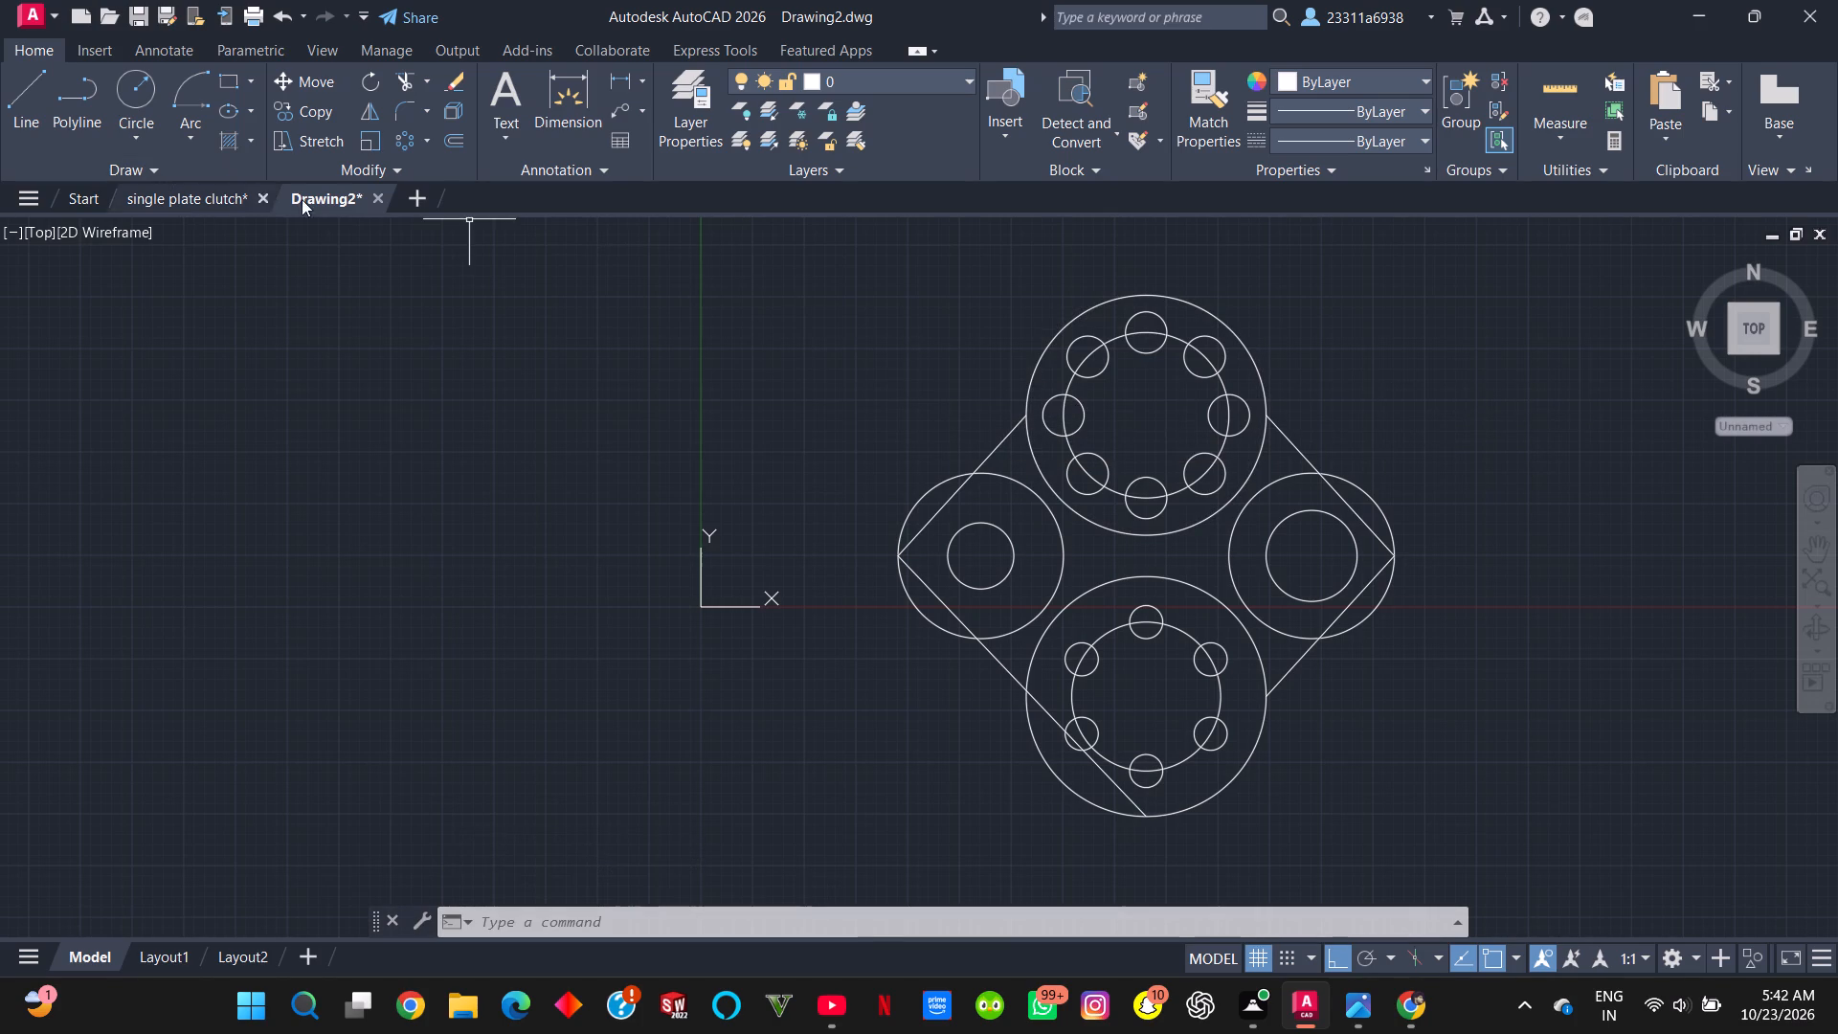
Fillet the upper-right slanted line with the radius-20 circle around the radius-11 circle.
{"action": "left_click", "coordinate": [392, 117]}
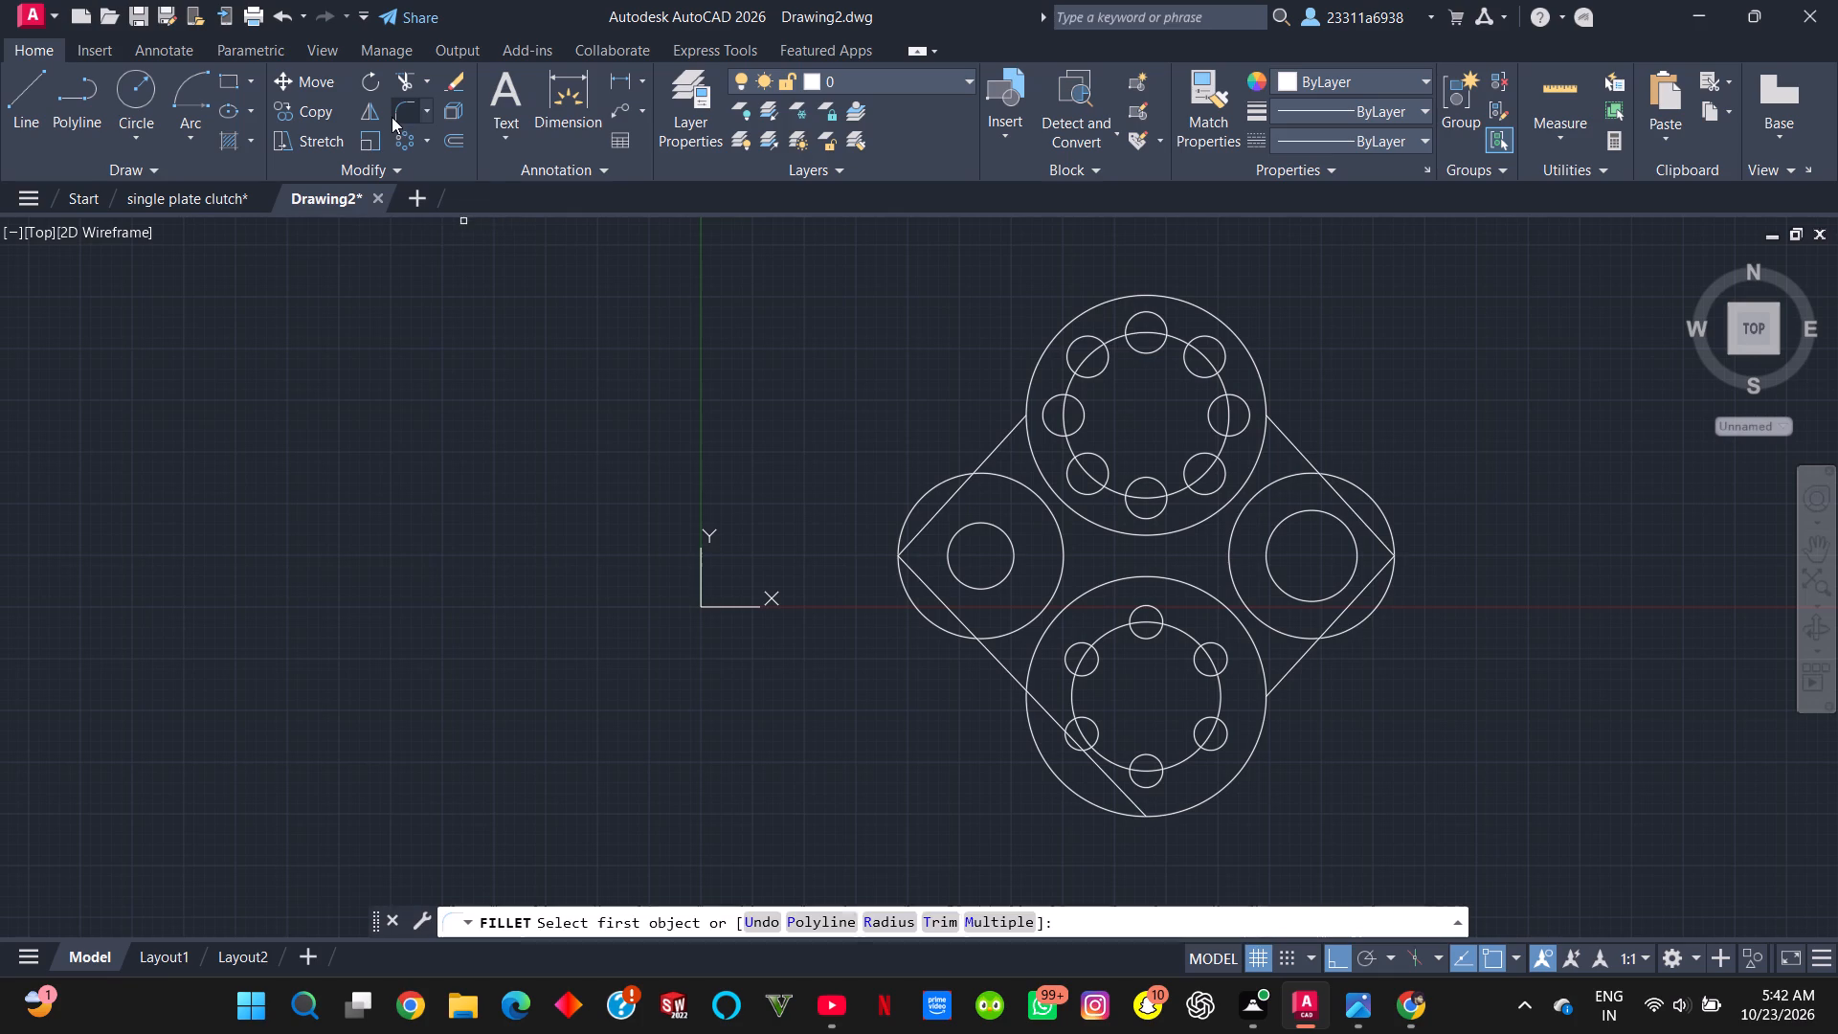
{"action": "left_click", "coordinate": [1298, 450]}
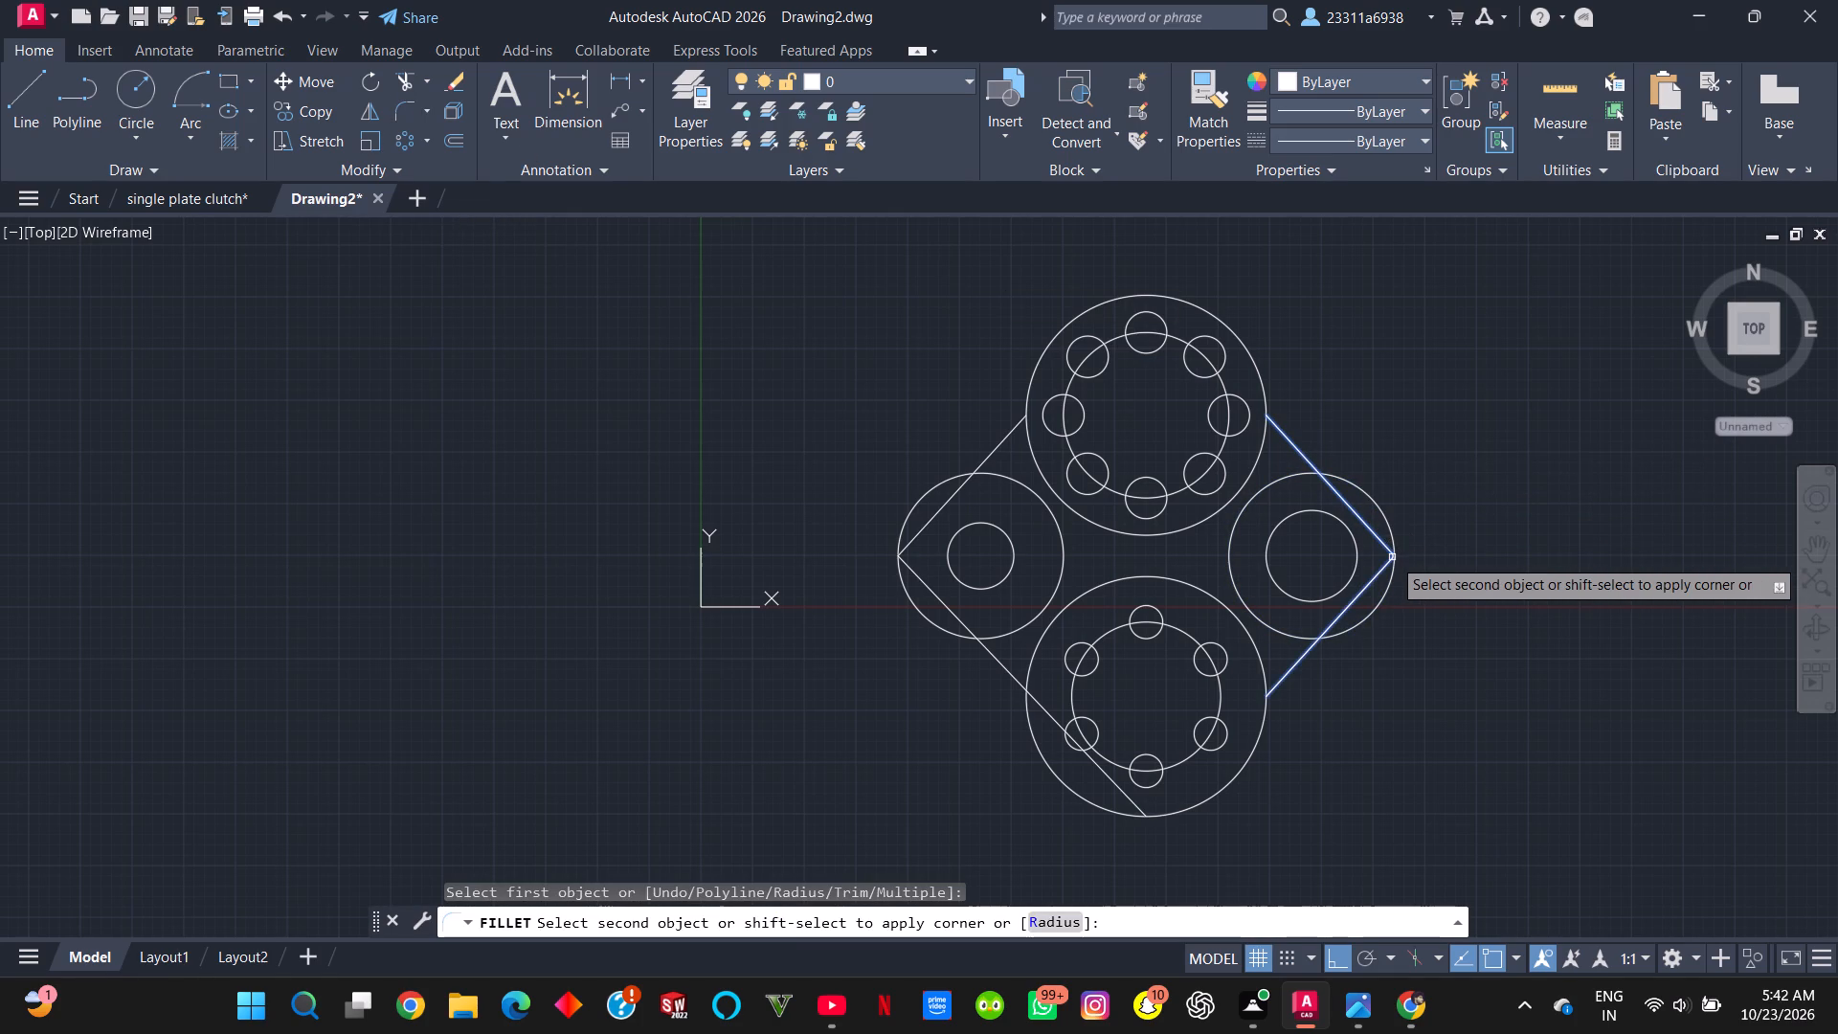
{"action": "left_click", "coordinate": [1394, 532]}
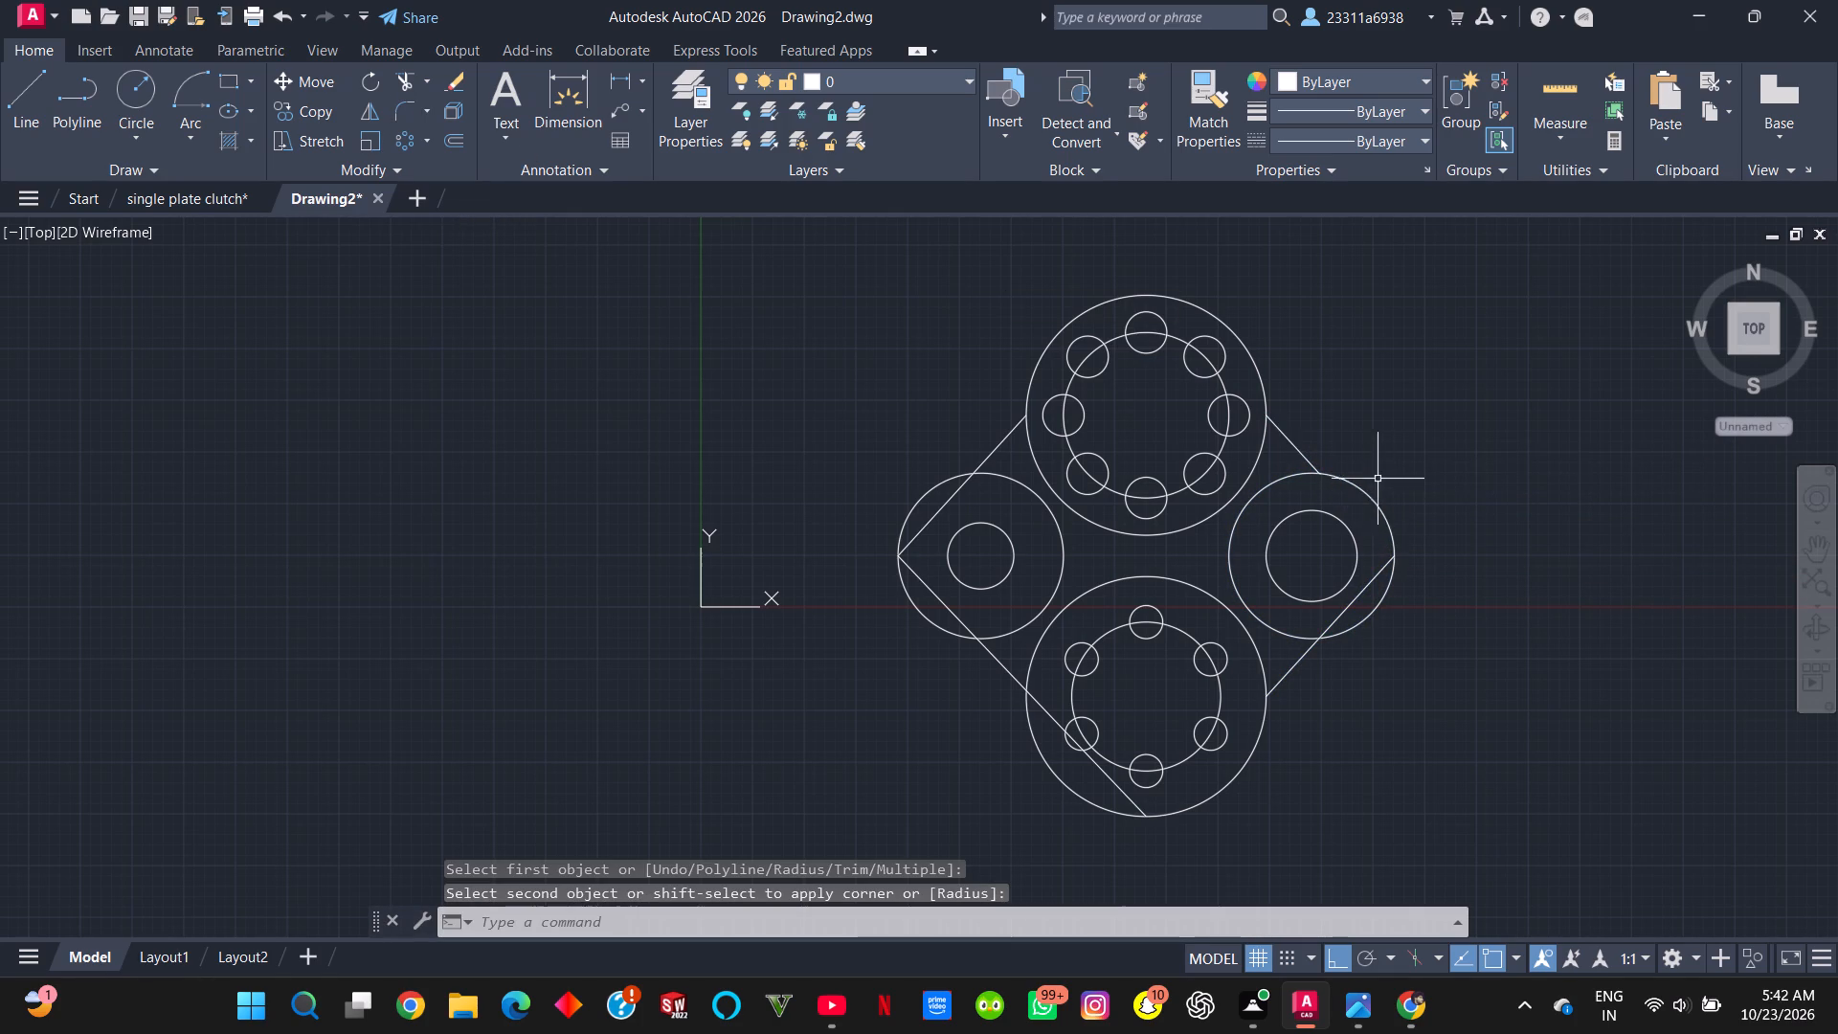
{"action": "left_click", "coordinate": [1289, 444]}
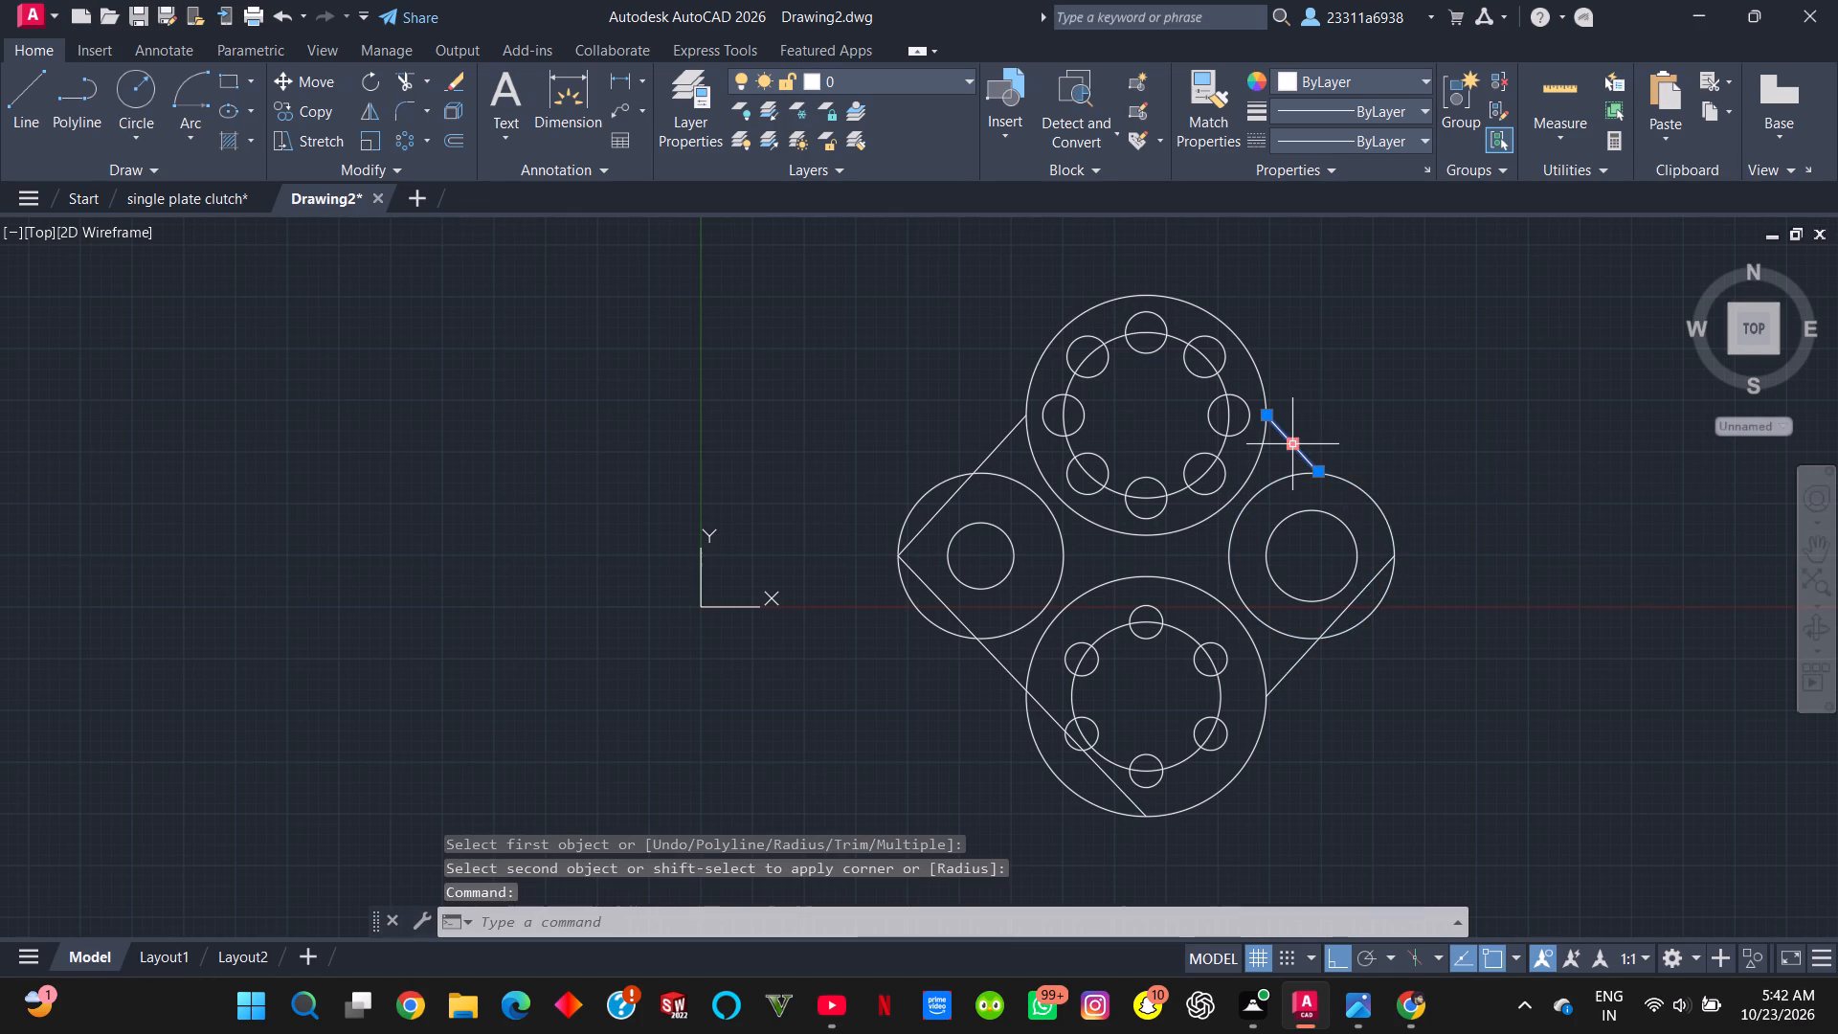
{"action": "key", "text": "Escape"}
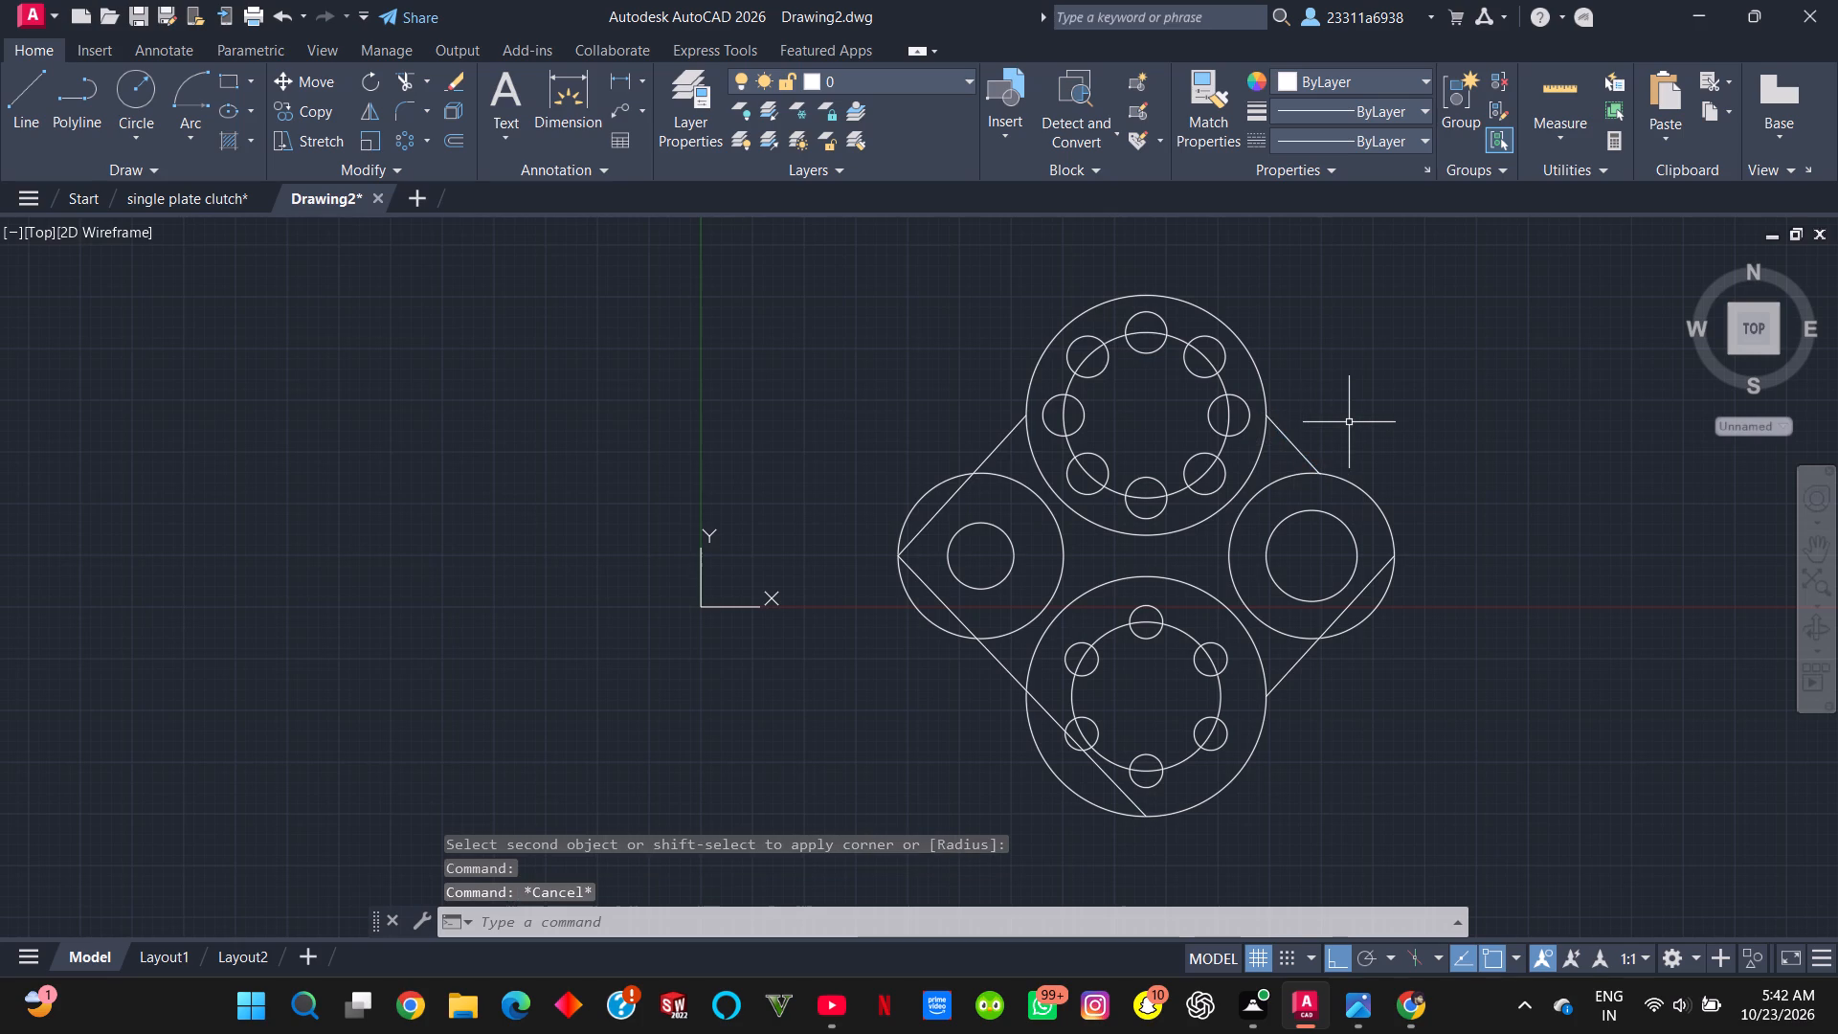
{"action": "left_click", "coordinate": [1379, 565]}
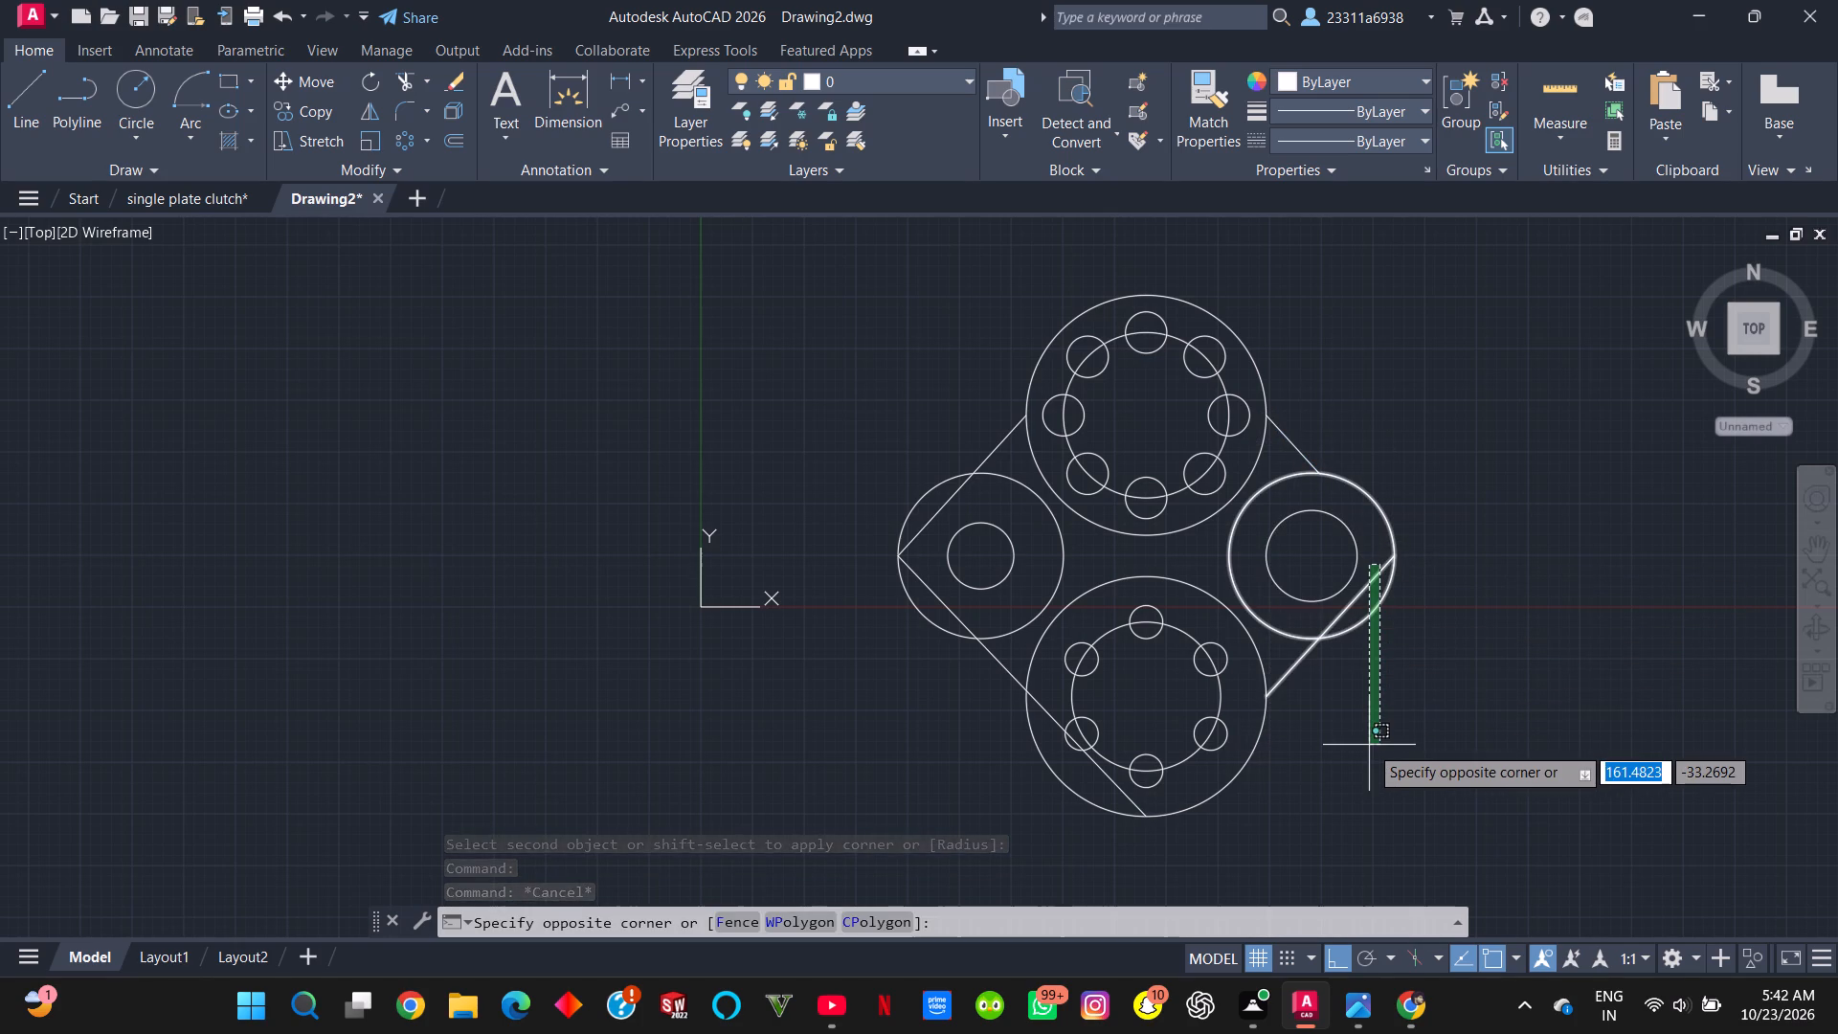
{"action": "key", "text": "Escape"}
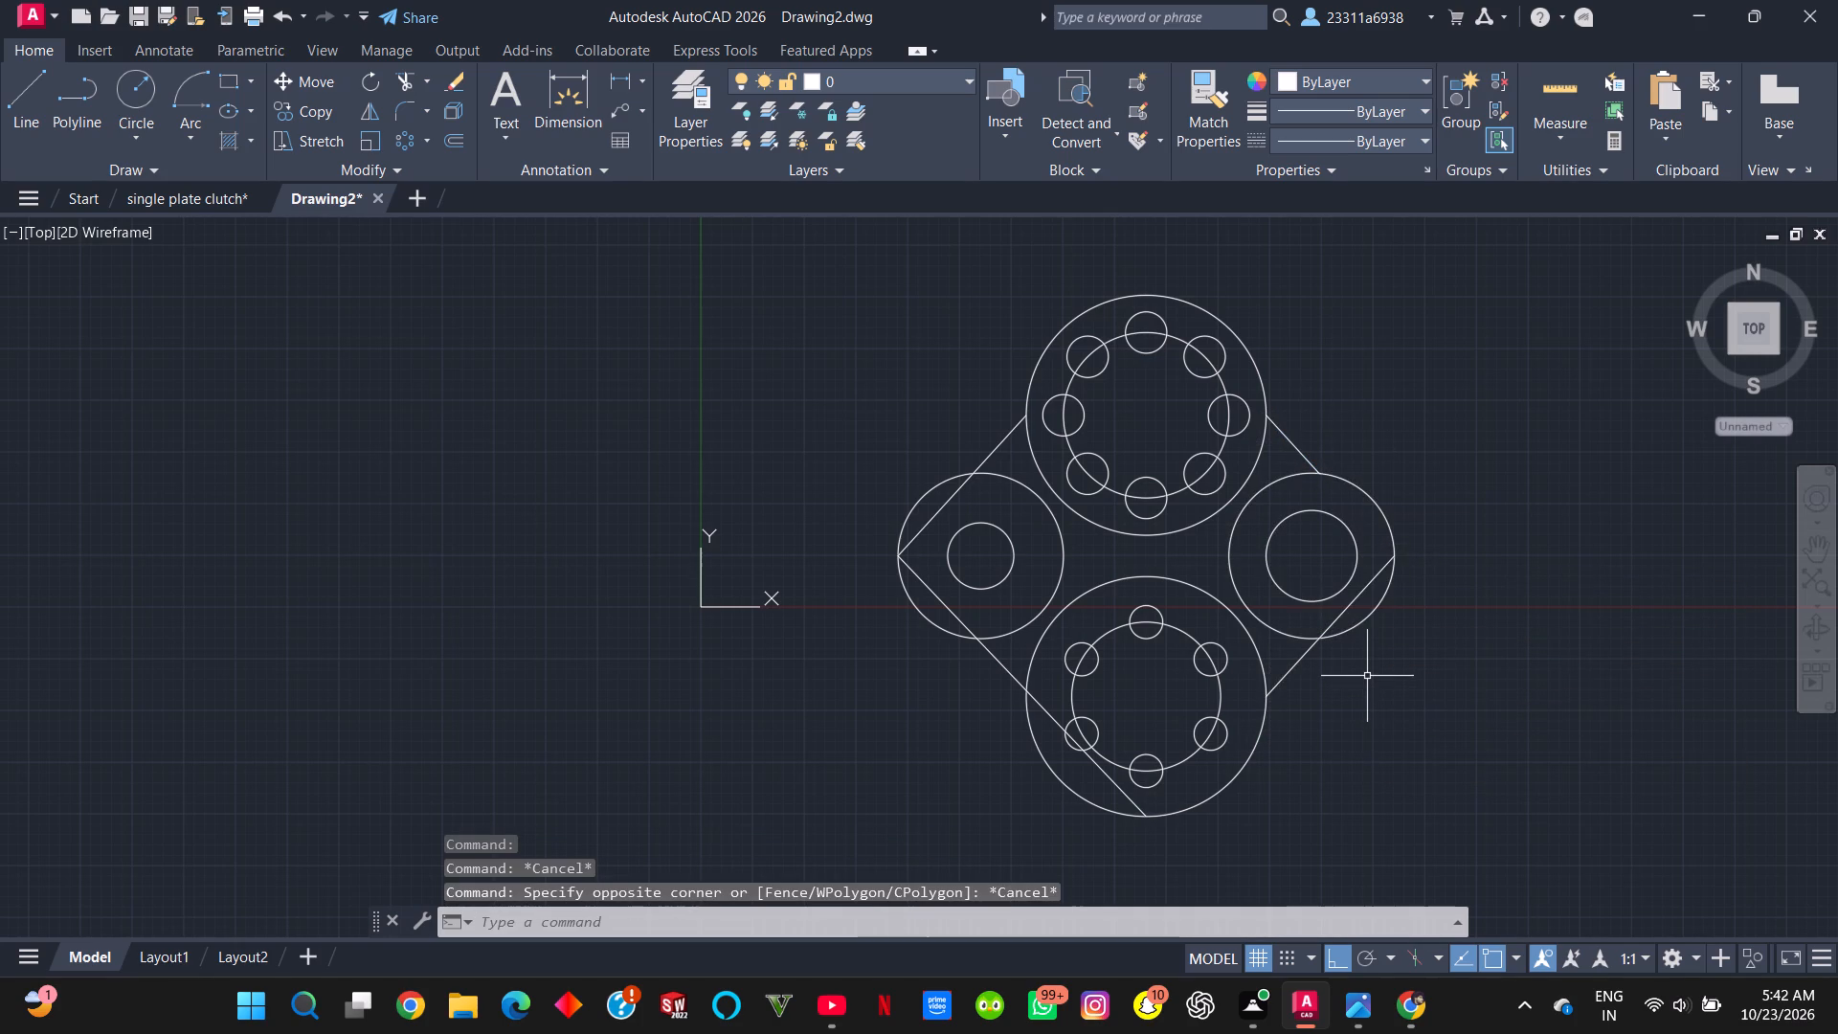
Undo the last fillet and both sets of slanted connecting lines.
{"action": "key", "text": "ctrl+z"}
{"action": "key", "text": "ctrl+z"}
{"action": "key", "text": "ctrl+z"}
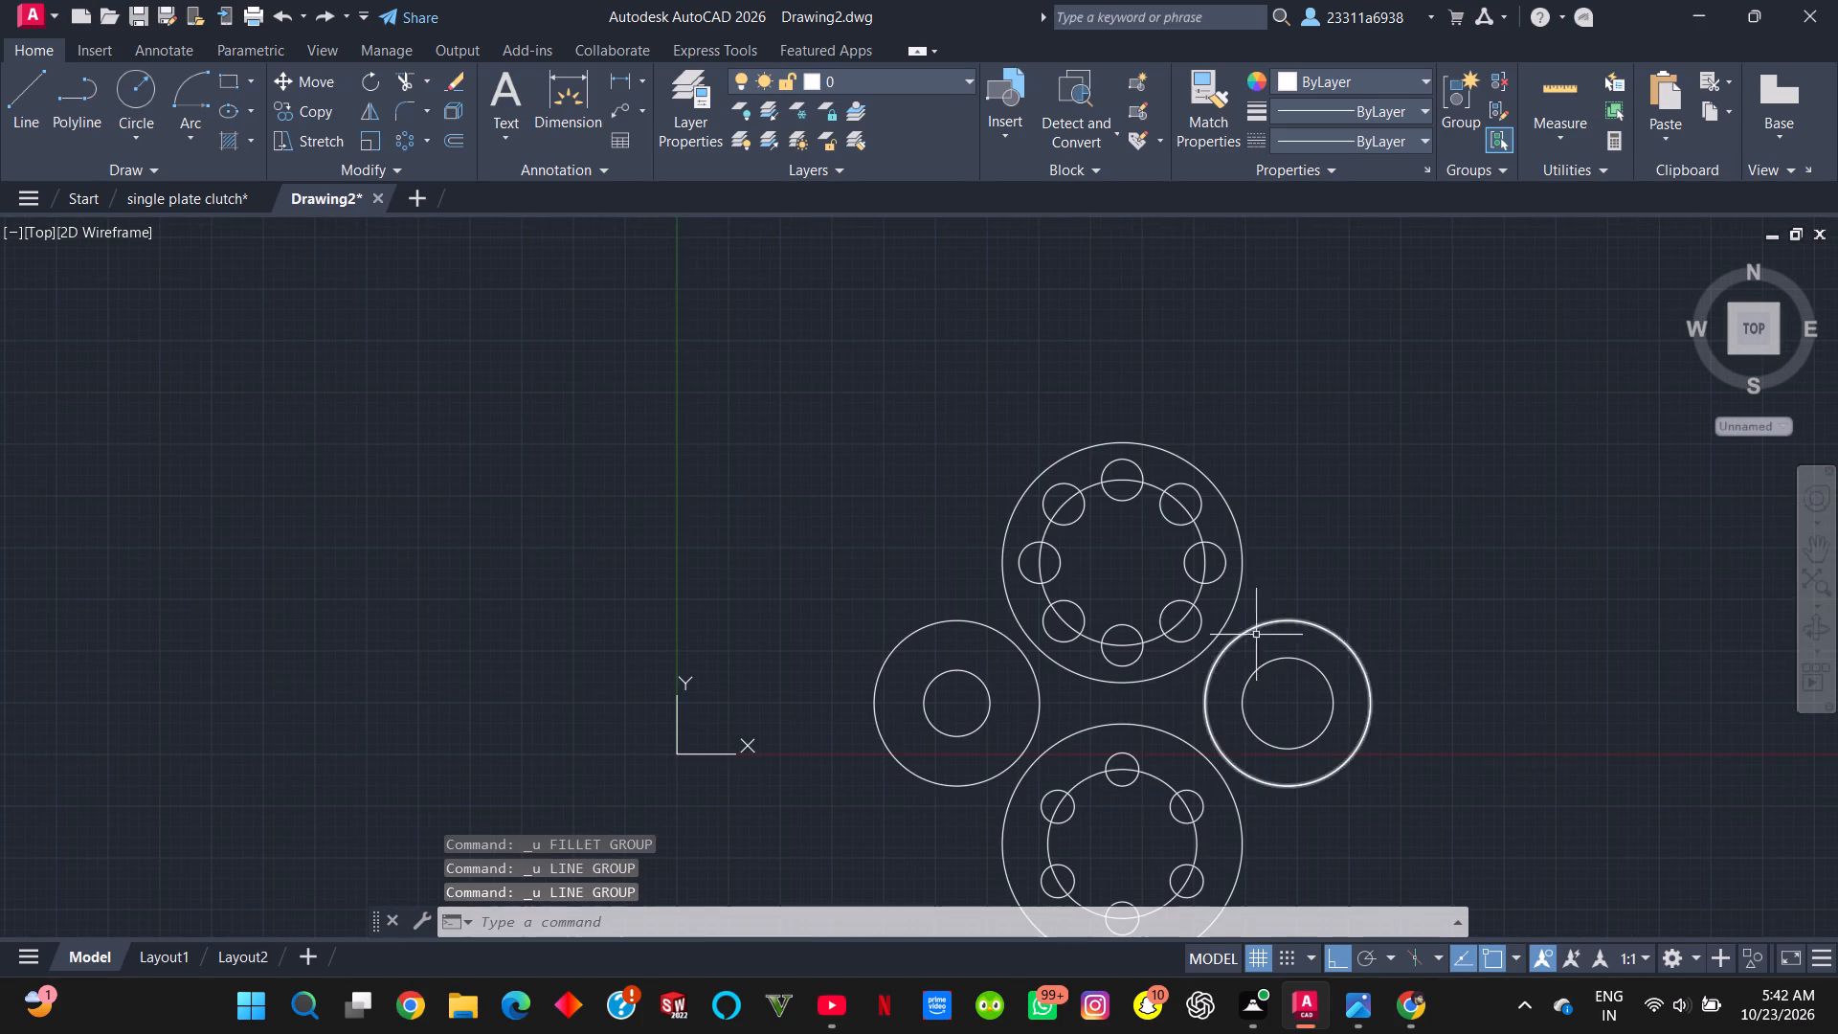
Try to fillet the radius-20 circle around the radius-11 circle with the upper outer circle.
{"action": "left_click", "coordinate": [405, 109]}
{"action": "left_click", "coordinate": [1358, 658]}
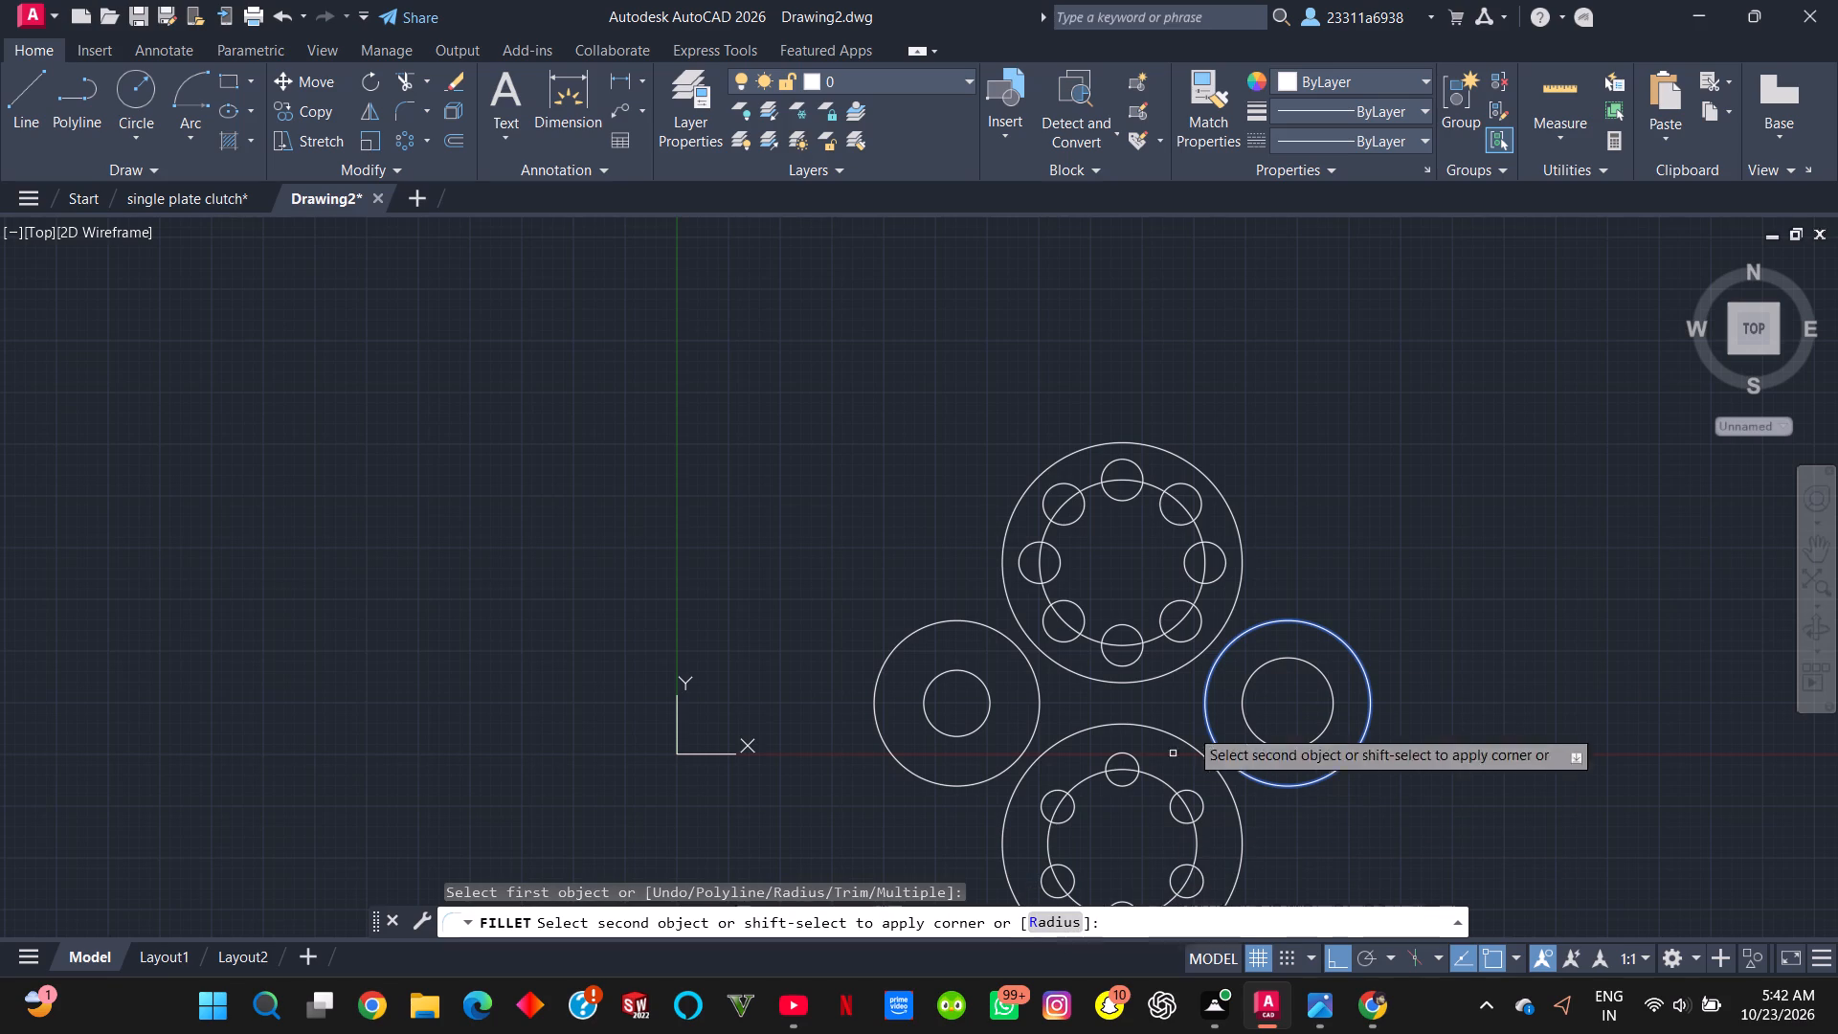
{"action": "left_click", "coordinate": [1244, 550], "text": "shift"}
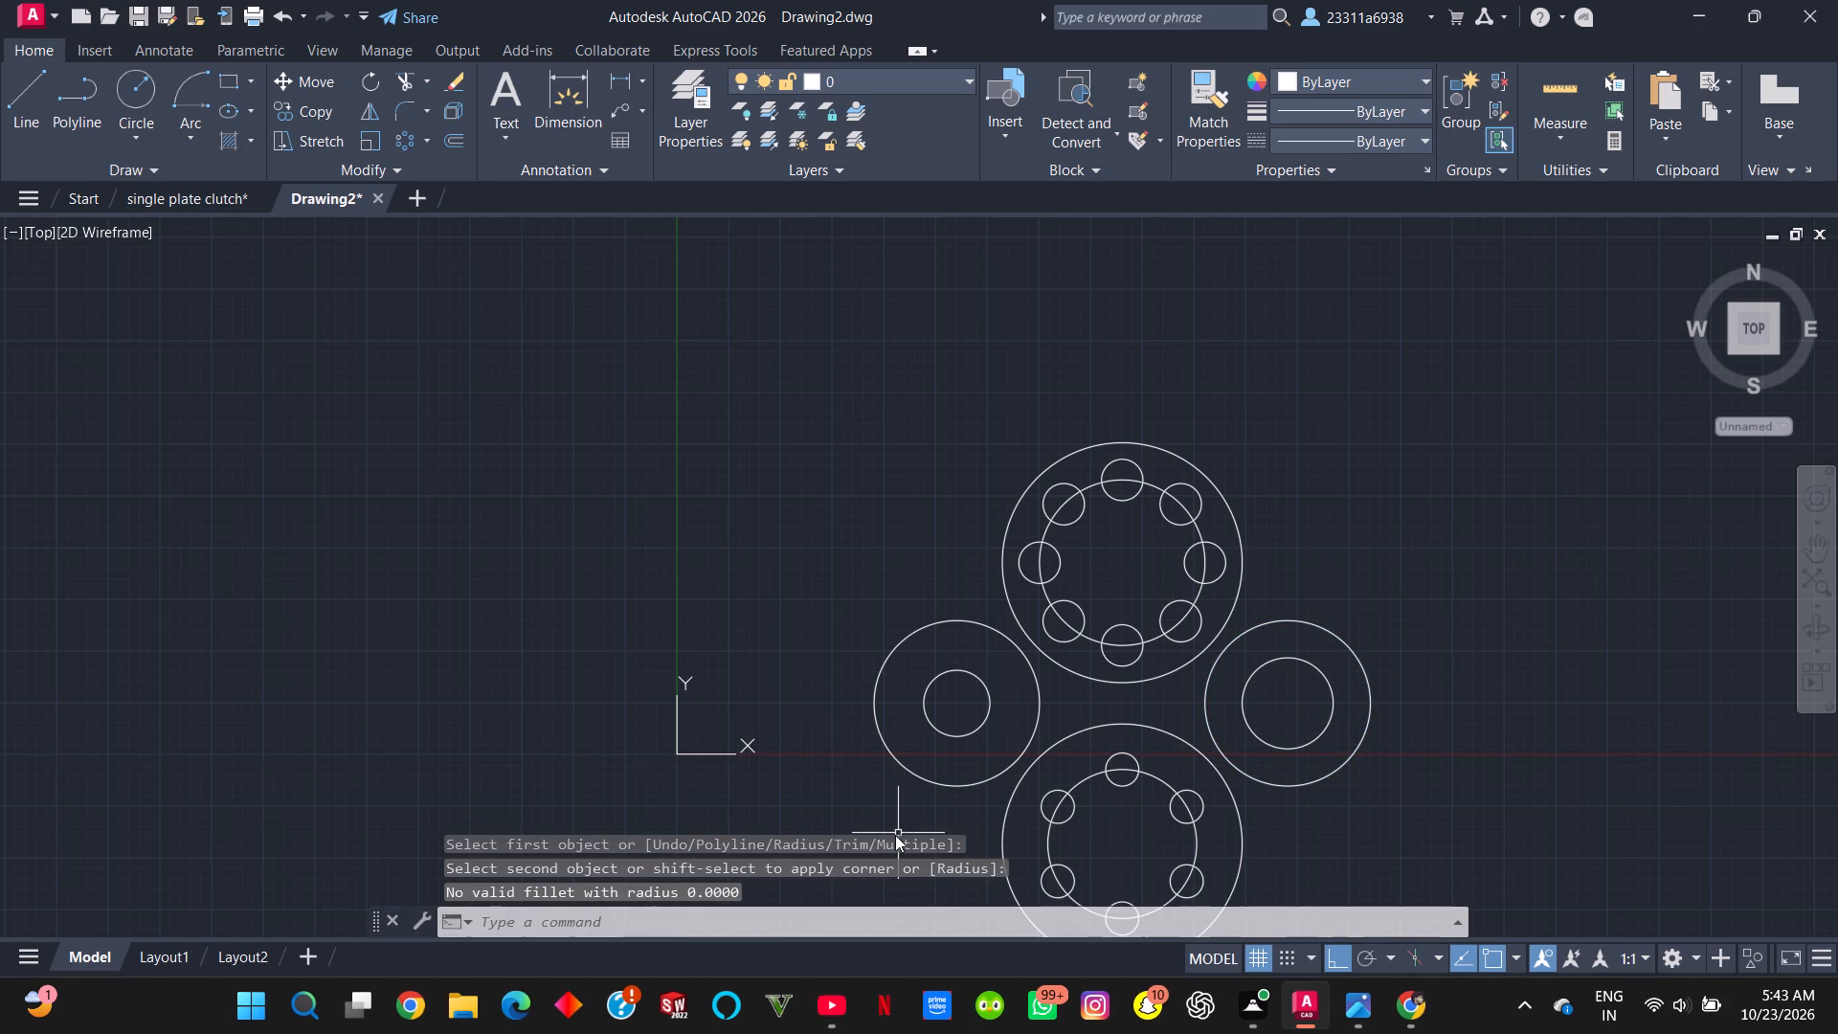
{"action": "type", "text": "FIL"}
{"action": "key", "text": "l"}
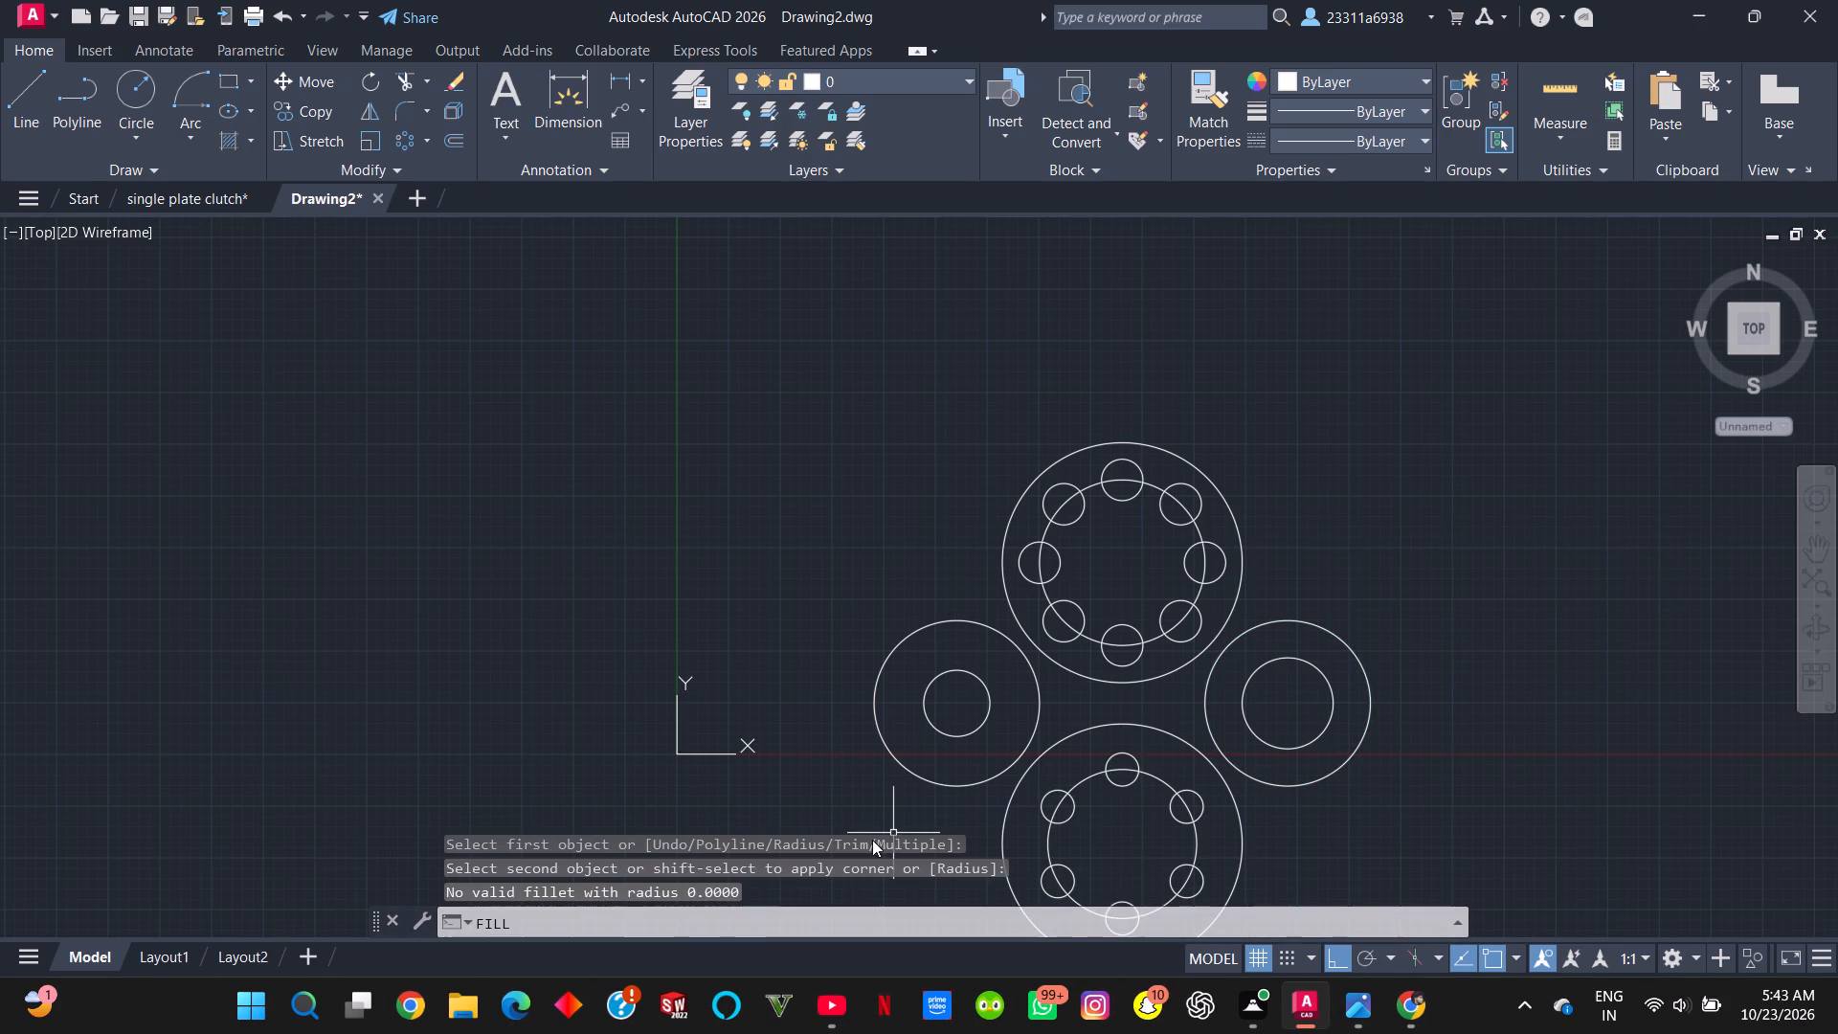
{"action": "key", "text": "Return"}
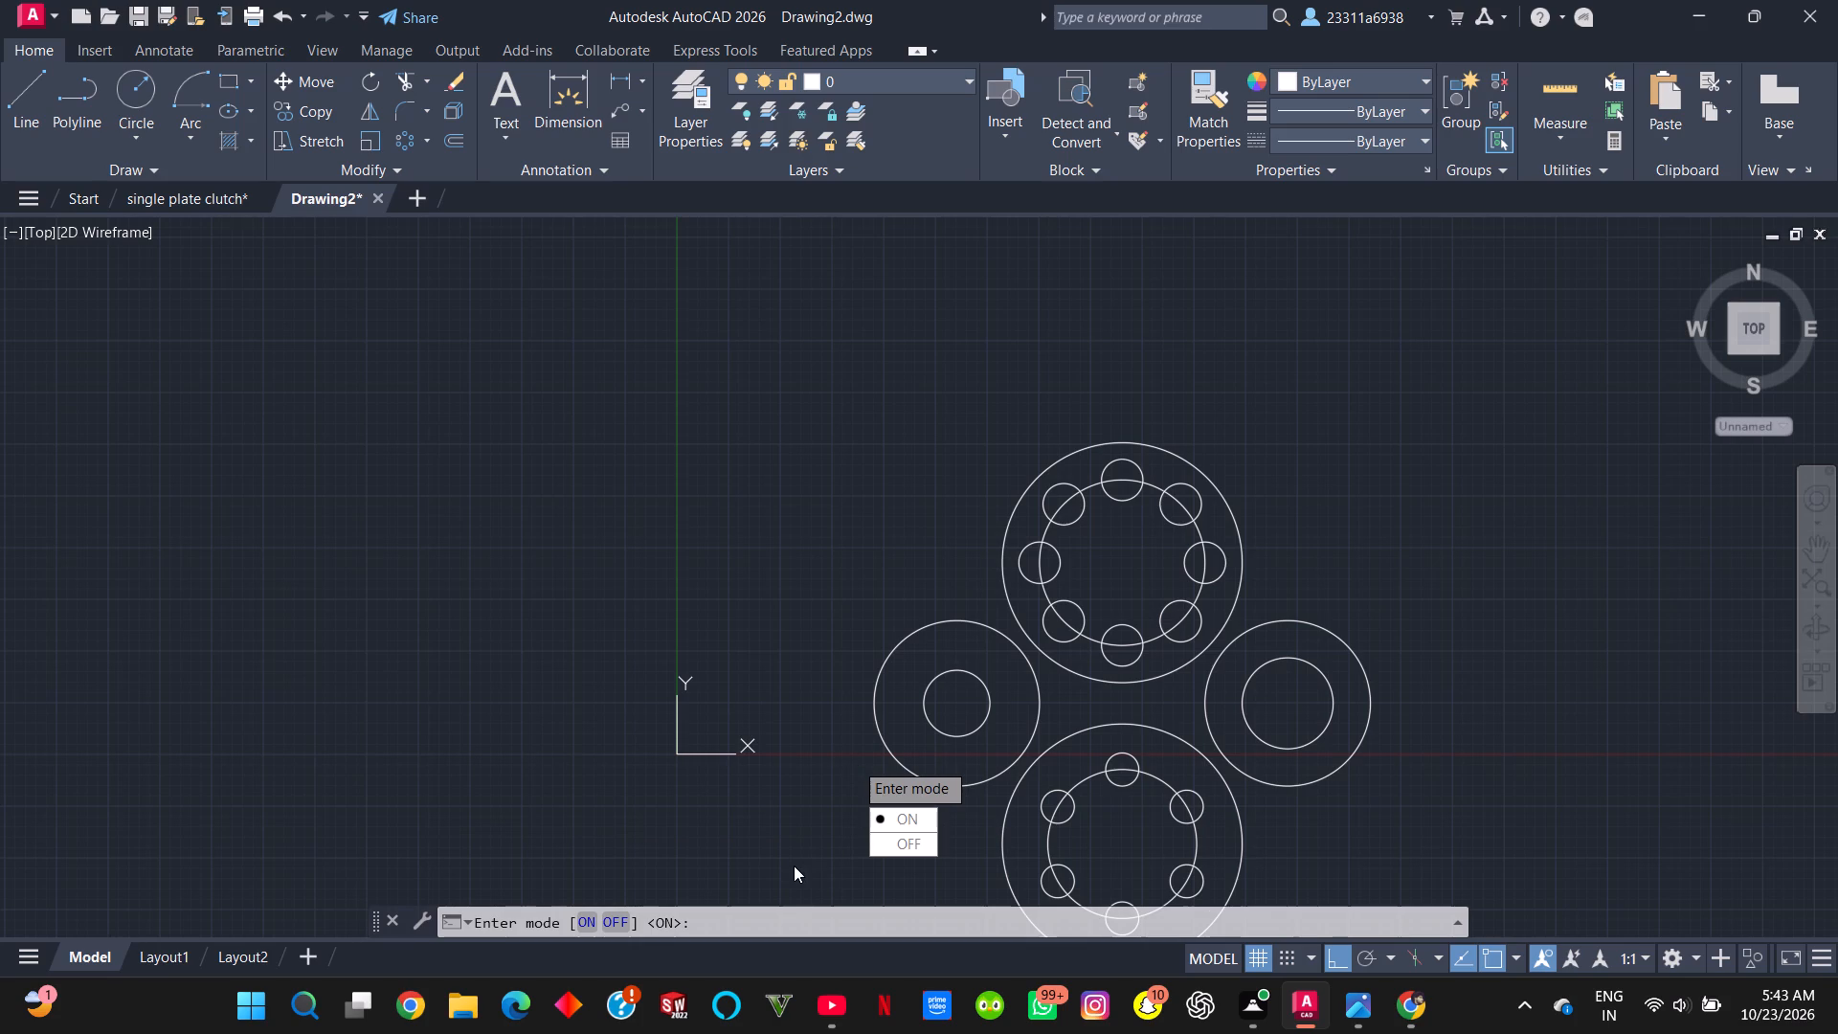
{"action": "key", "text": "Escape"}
Fillet the upper outer circle with the radius-20 circle around the radius-11 circle at radius 15, using the Multiple option.
{"action": "key", "text": "f"}
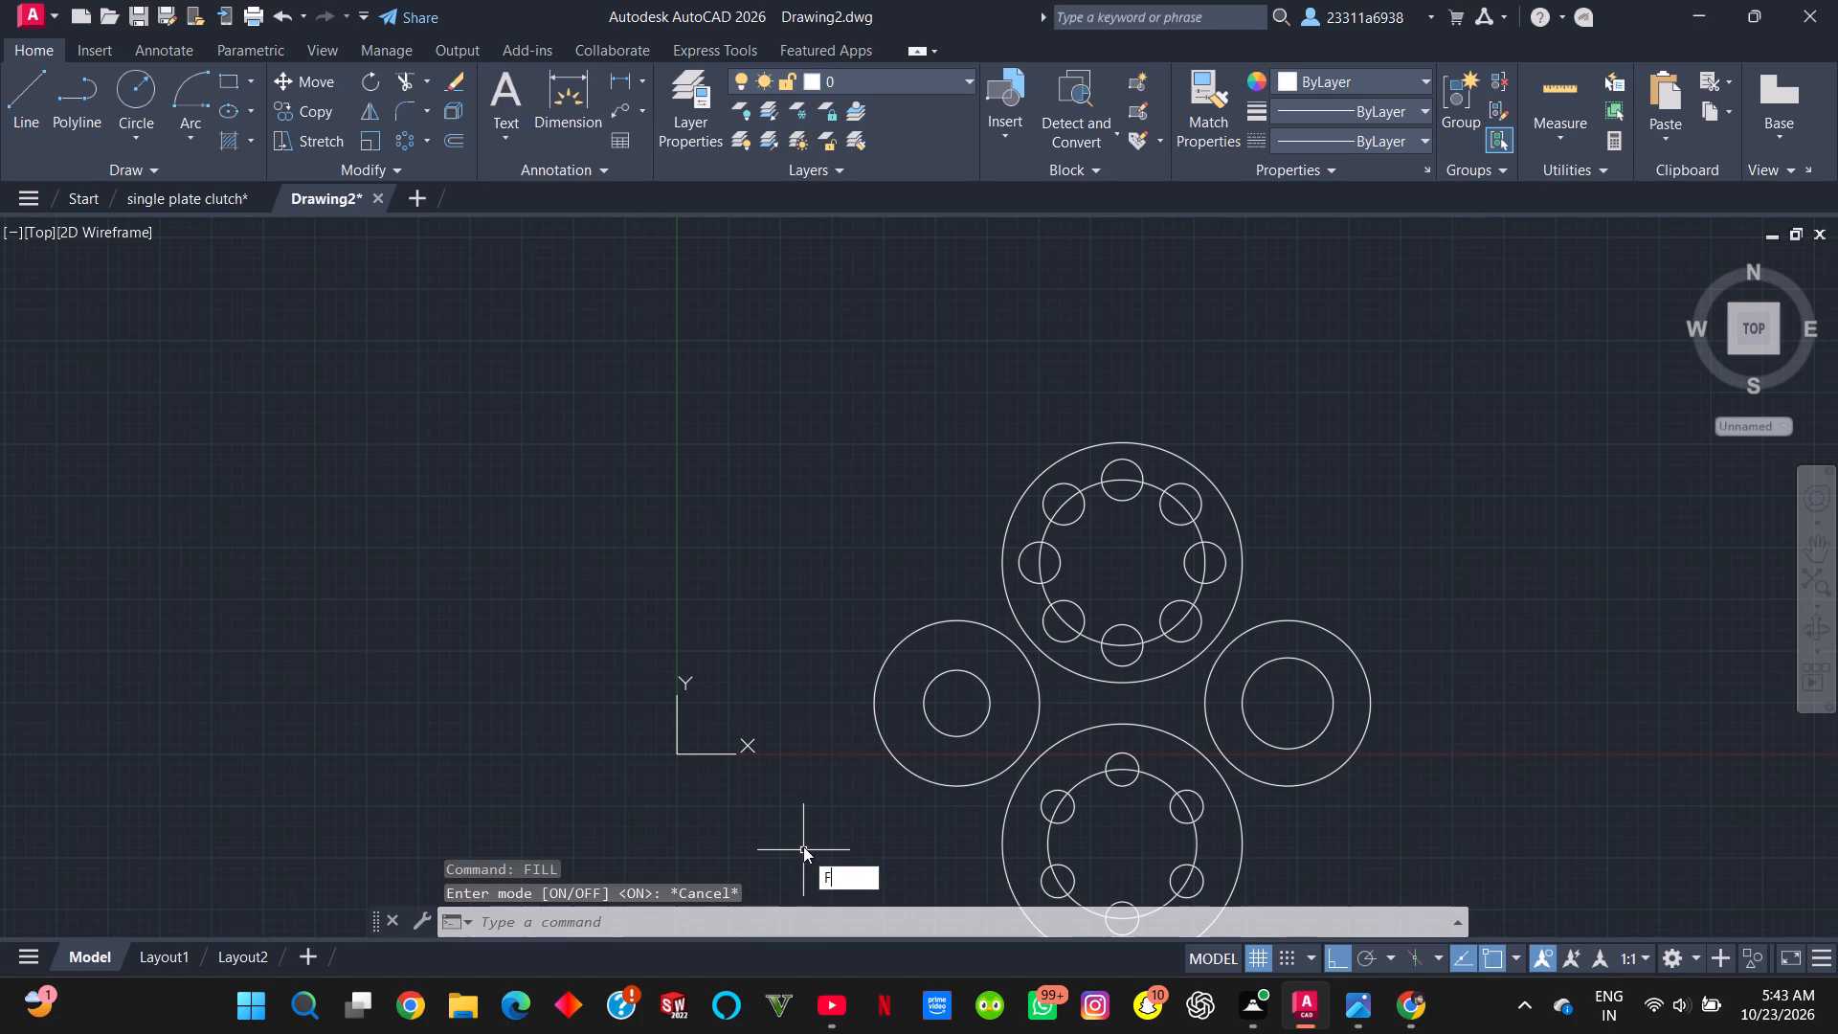
{"action": "key", "text": "i"}
{"action": "left_click", "coordinate": [903, 741]}
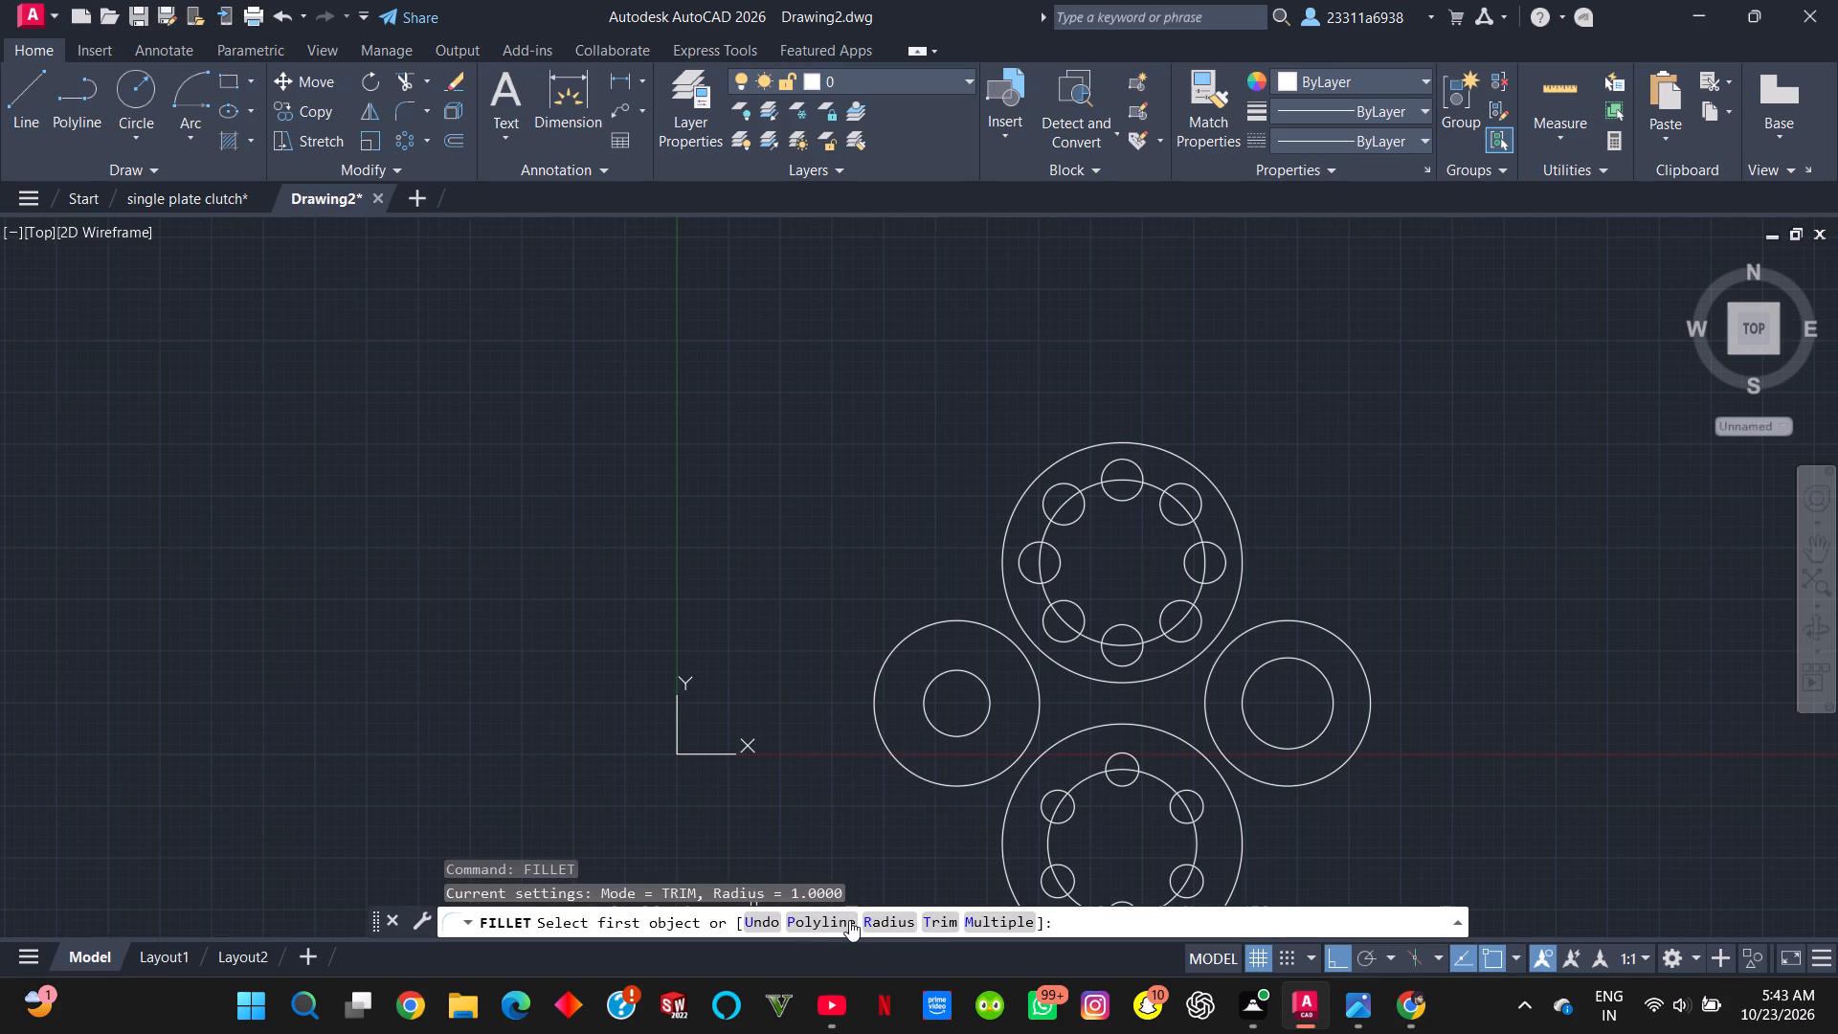
{"action": "left_click", "coordinate": [885, 920]}
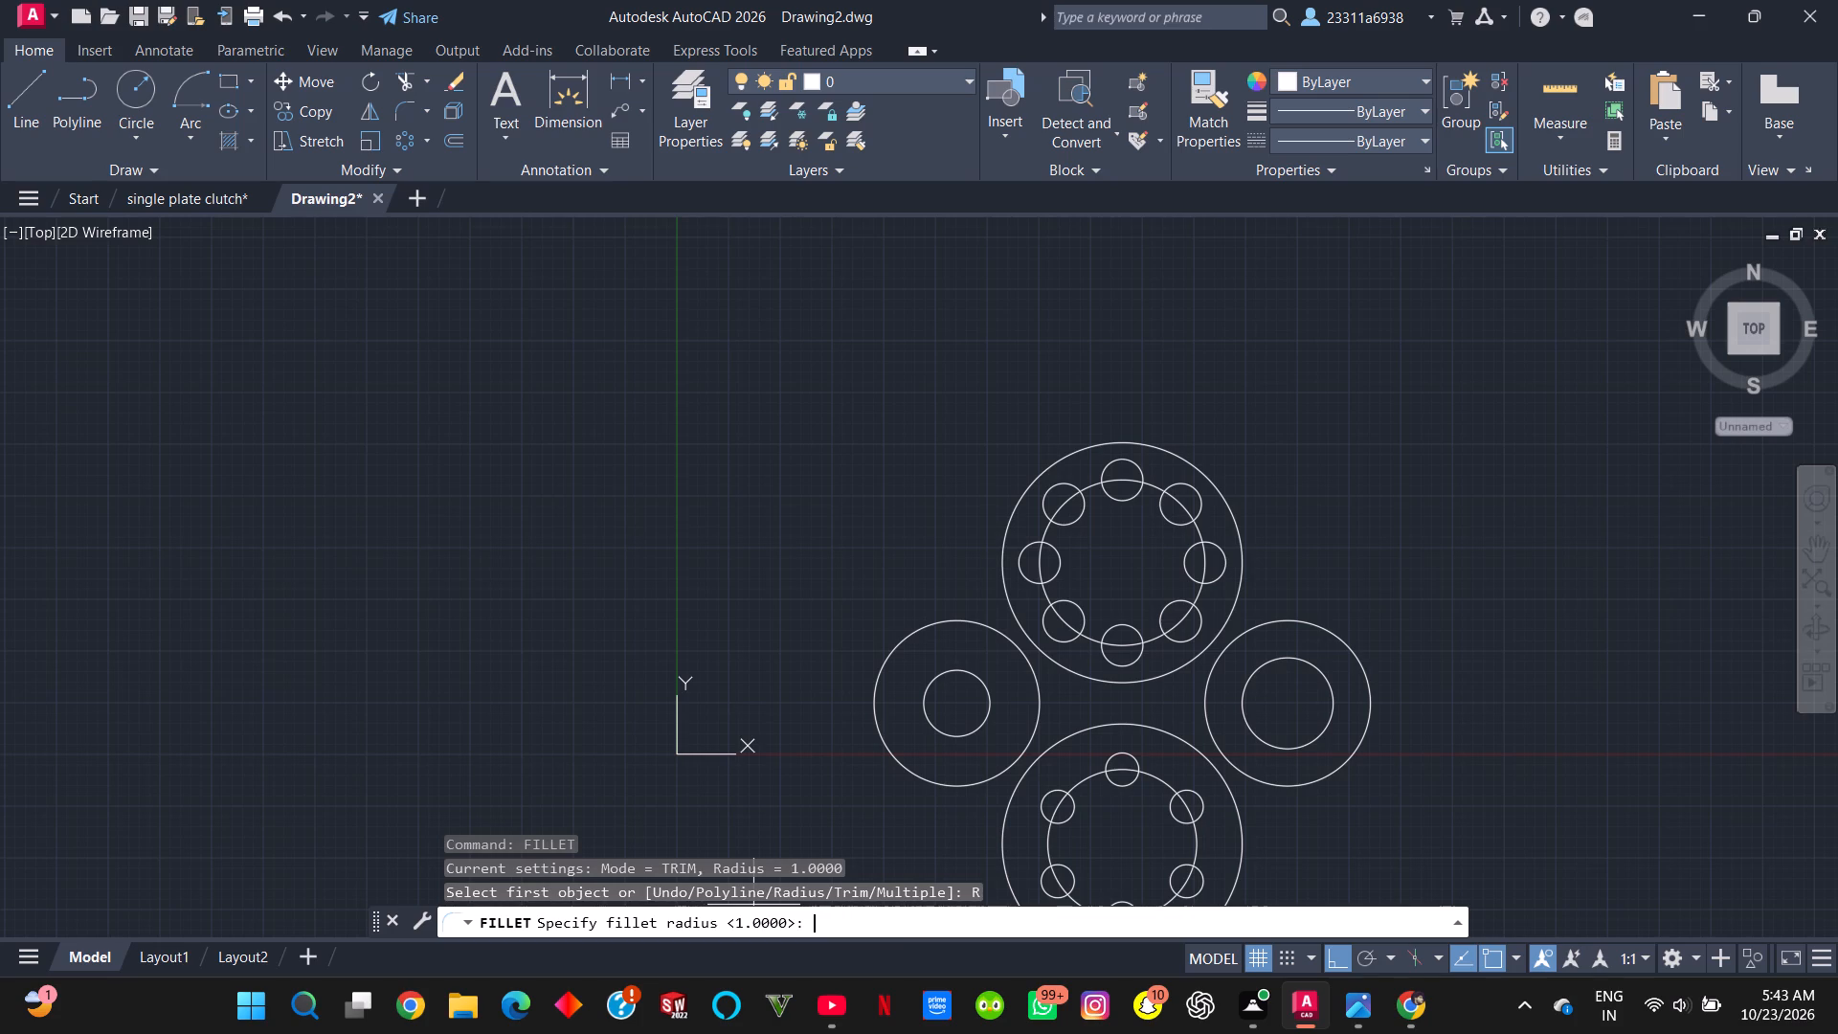
{"action": "type", "text": "15"}
{"action": "key", "text": "Return"}
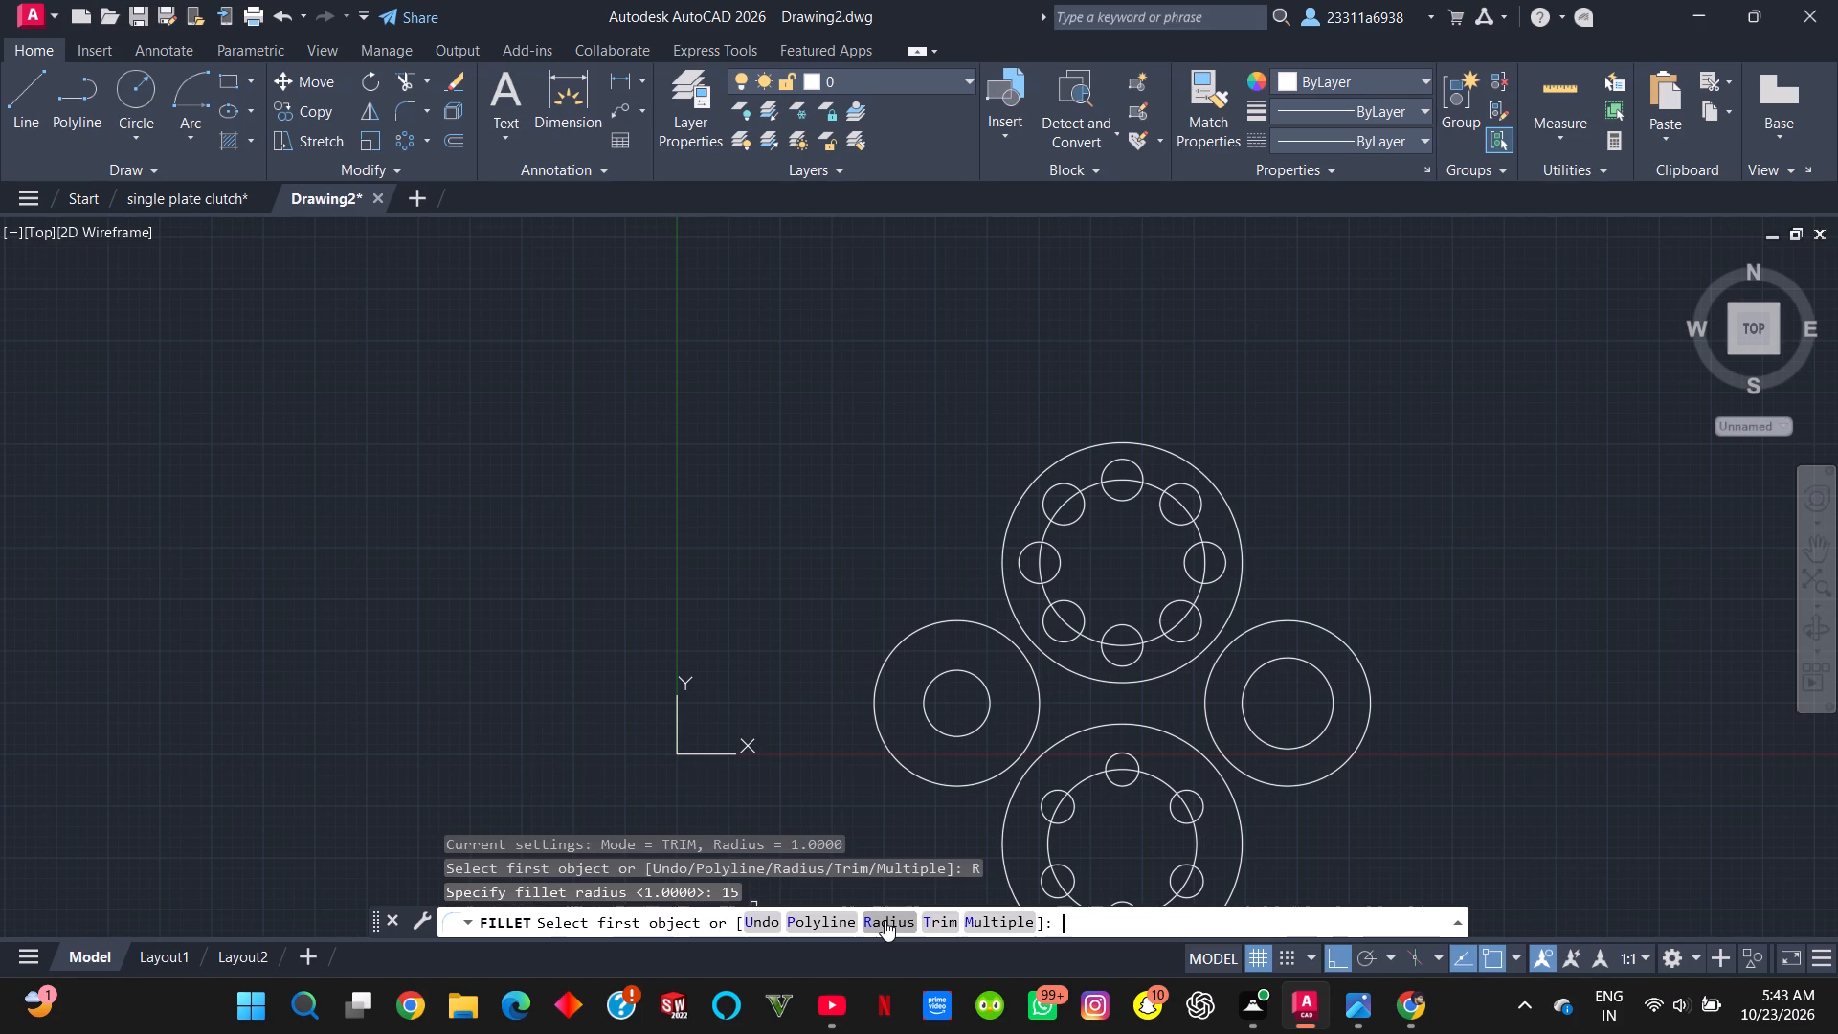
{"action": "left_click", "coordinate": [1001, 929]}
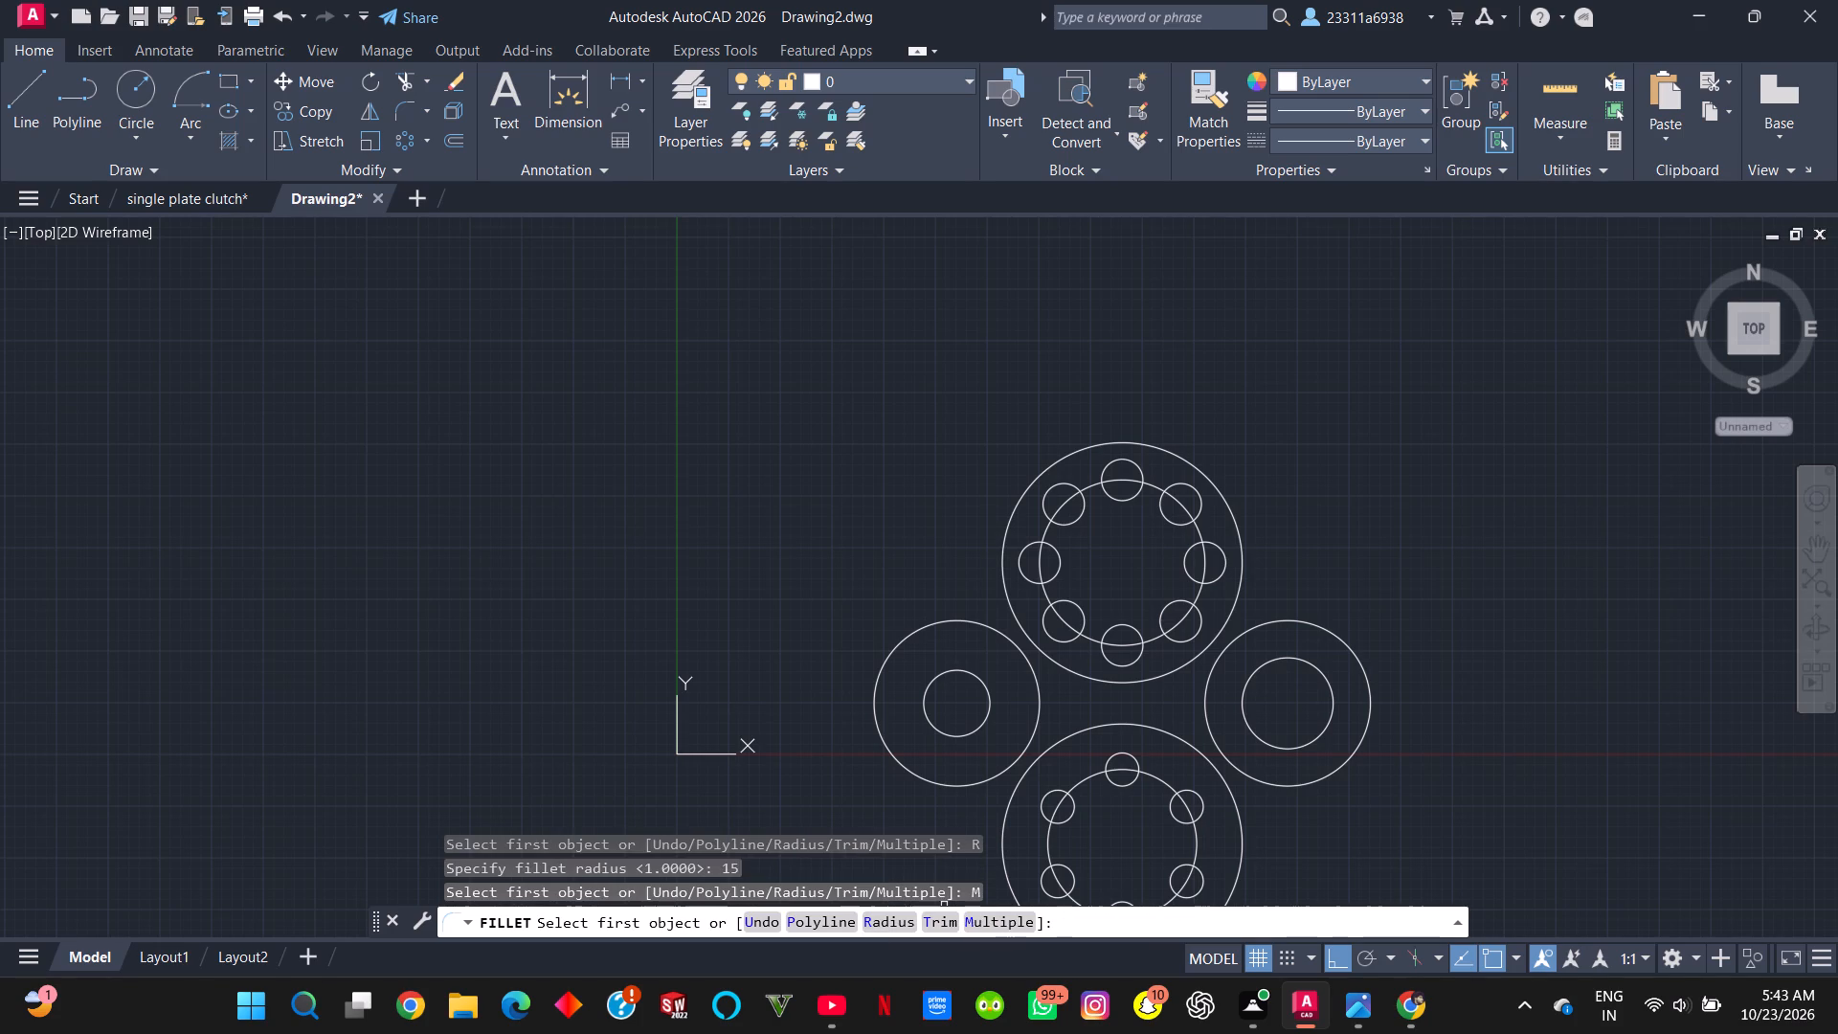
{"action": "left_click", "coordinate": [1244, 555]}
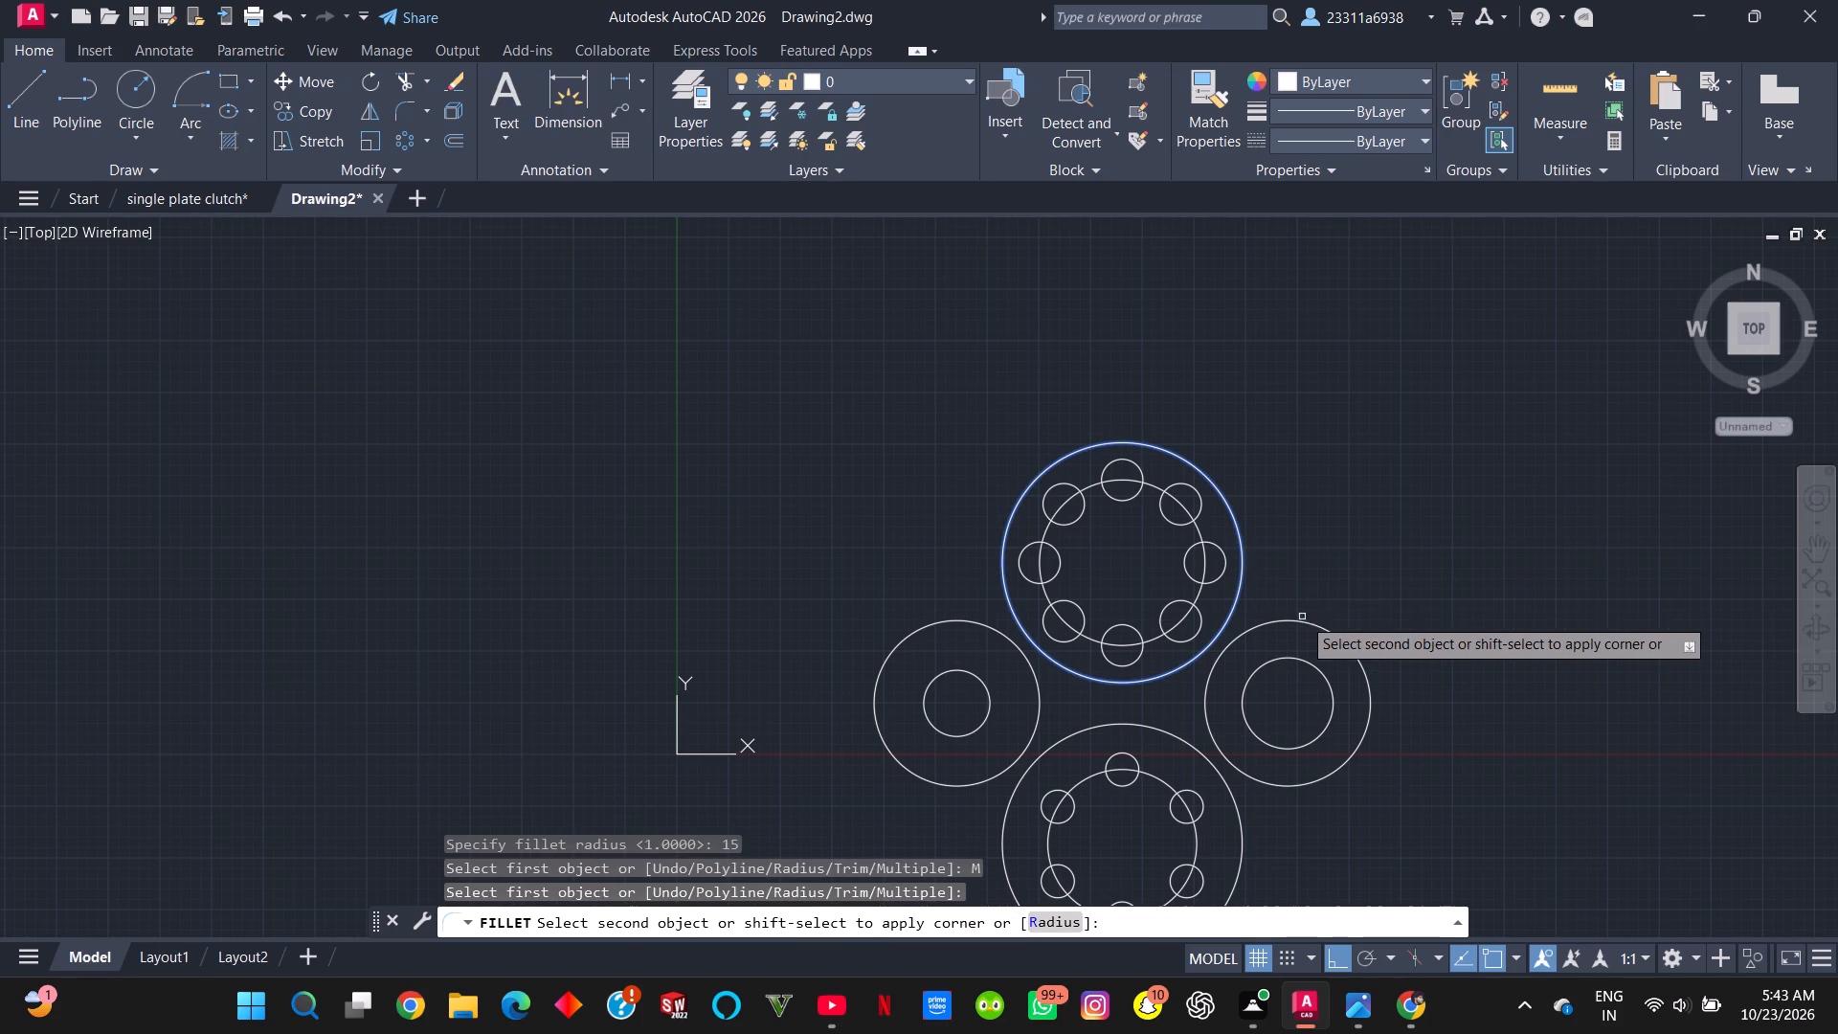
{"action": "left_click", "coordinate": [1322, 629]}
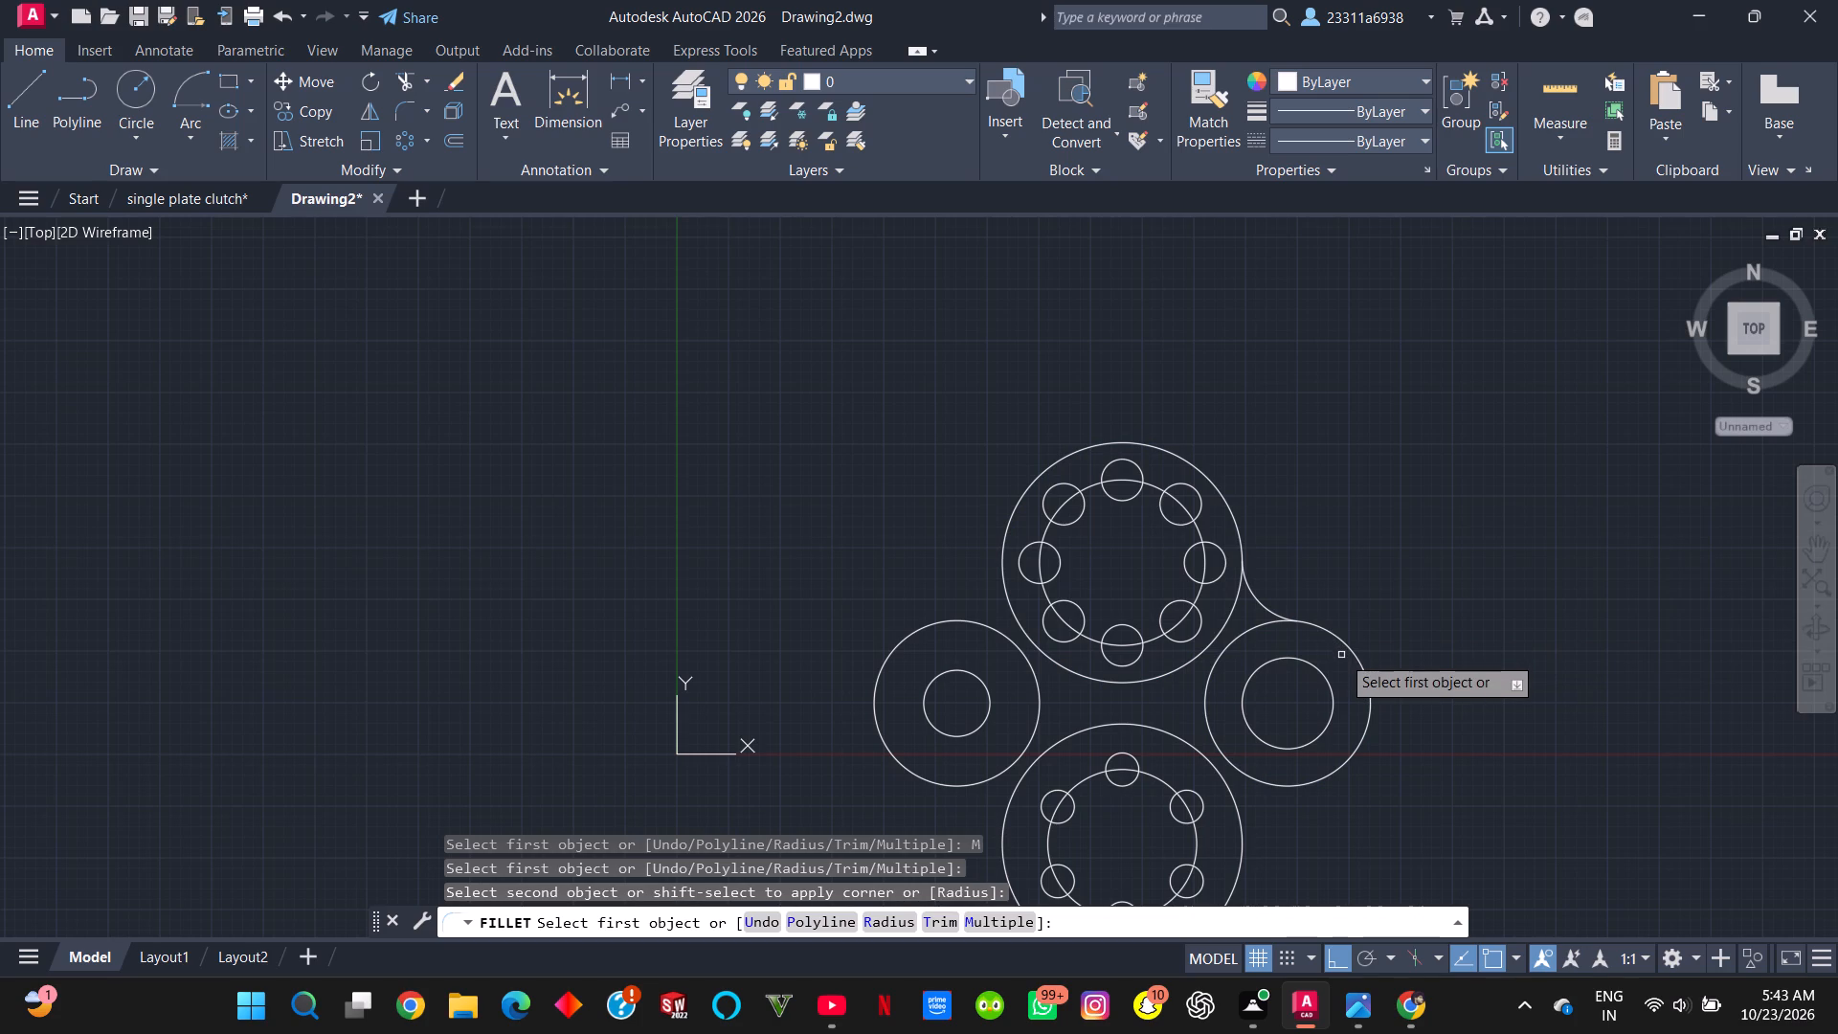
Fillet the underside of the radius-20 circle around the radius-11 circle with the lower outer circle at radius 15.
{"action": "left_click", "coordinate": [1292, 789]}
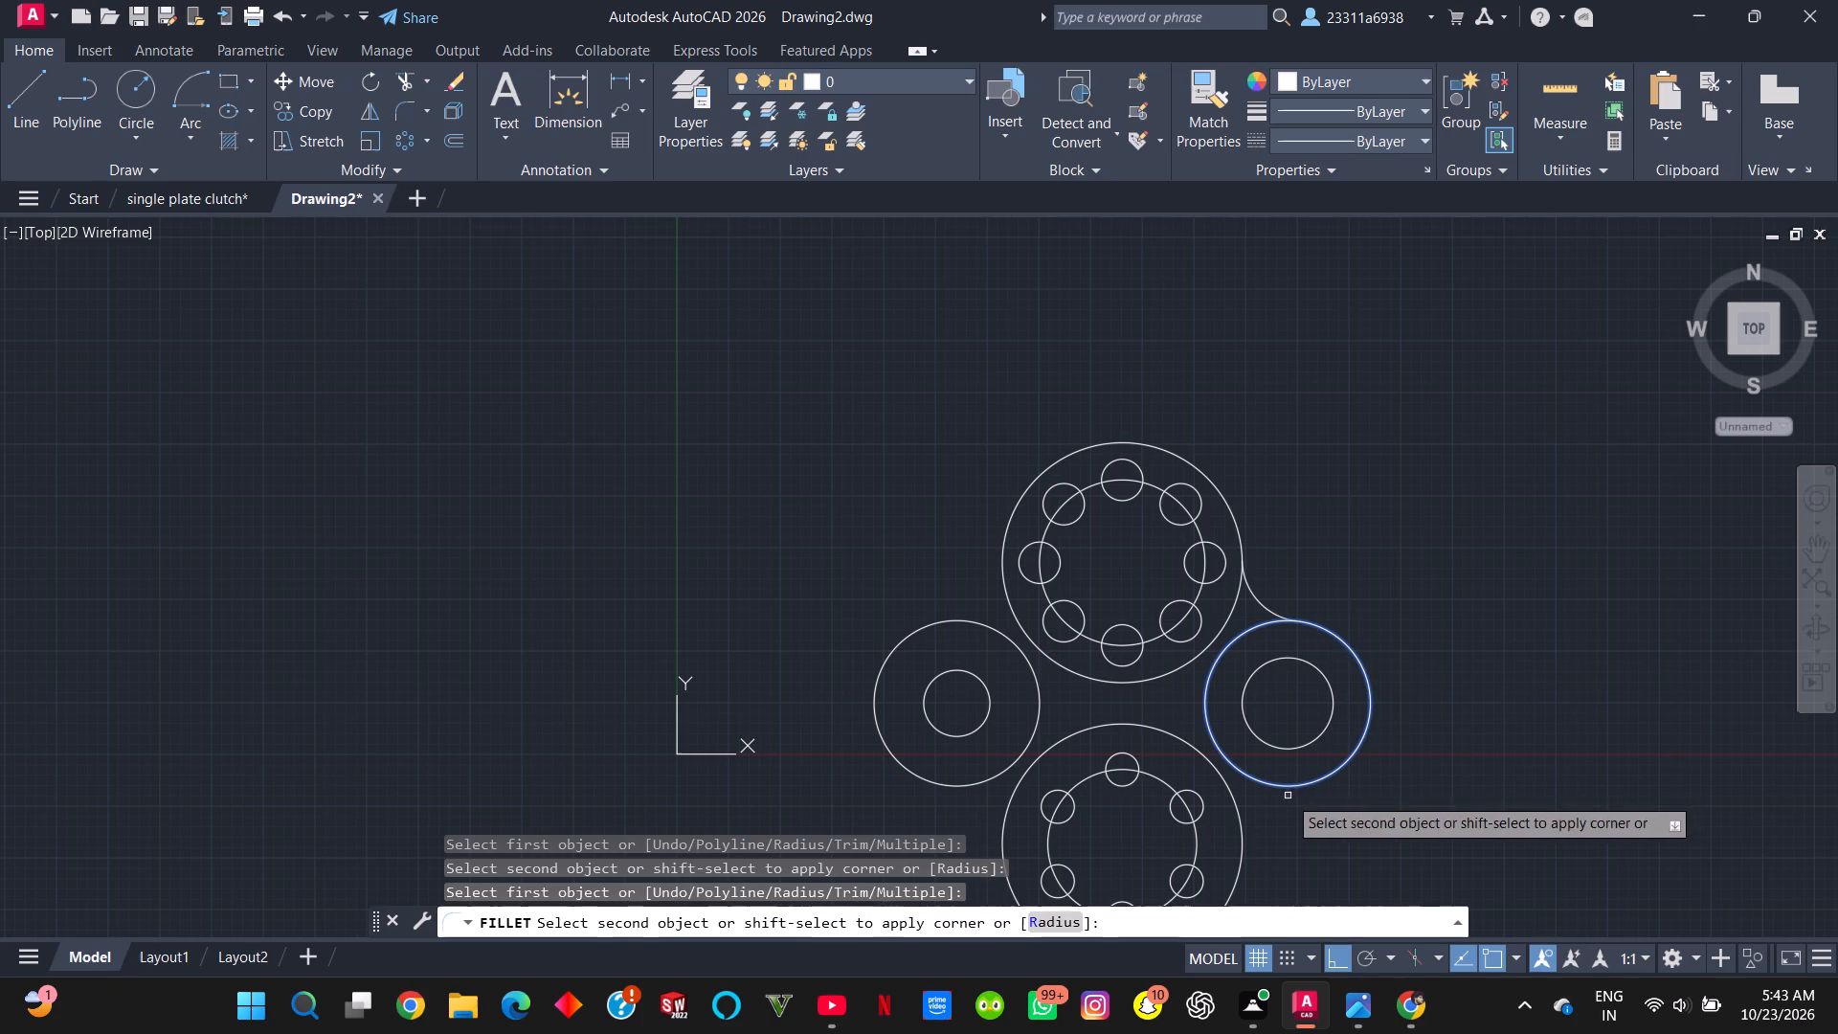
{"action": "left_click", "coordinate": [1237, 827]}
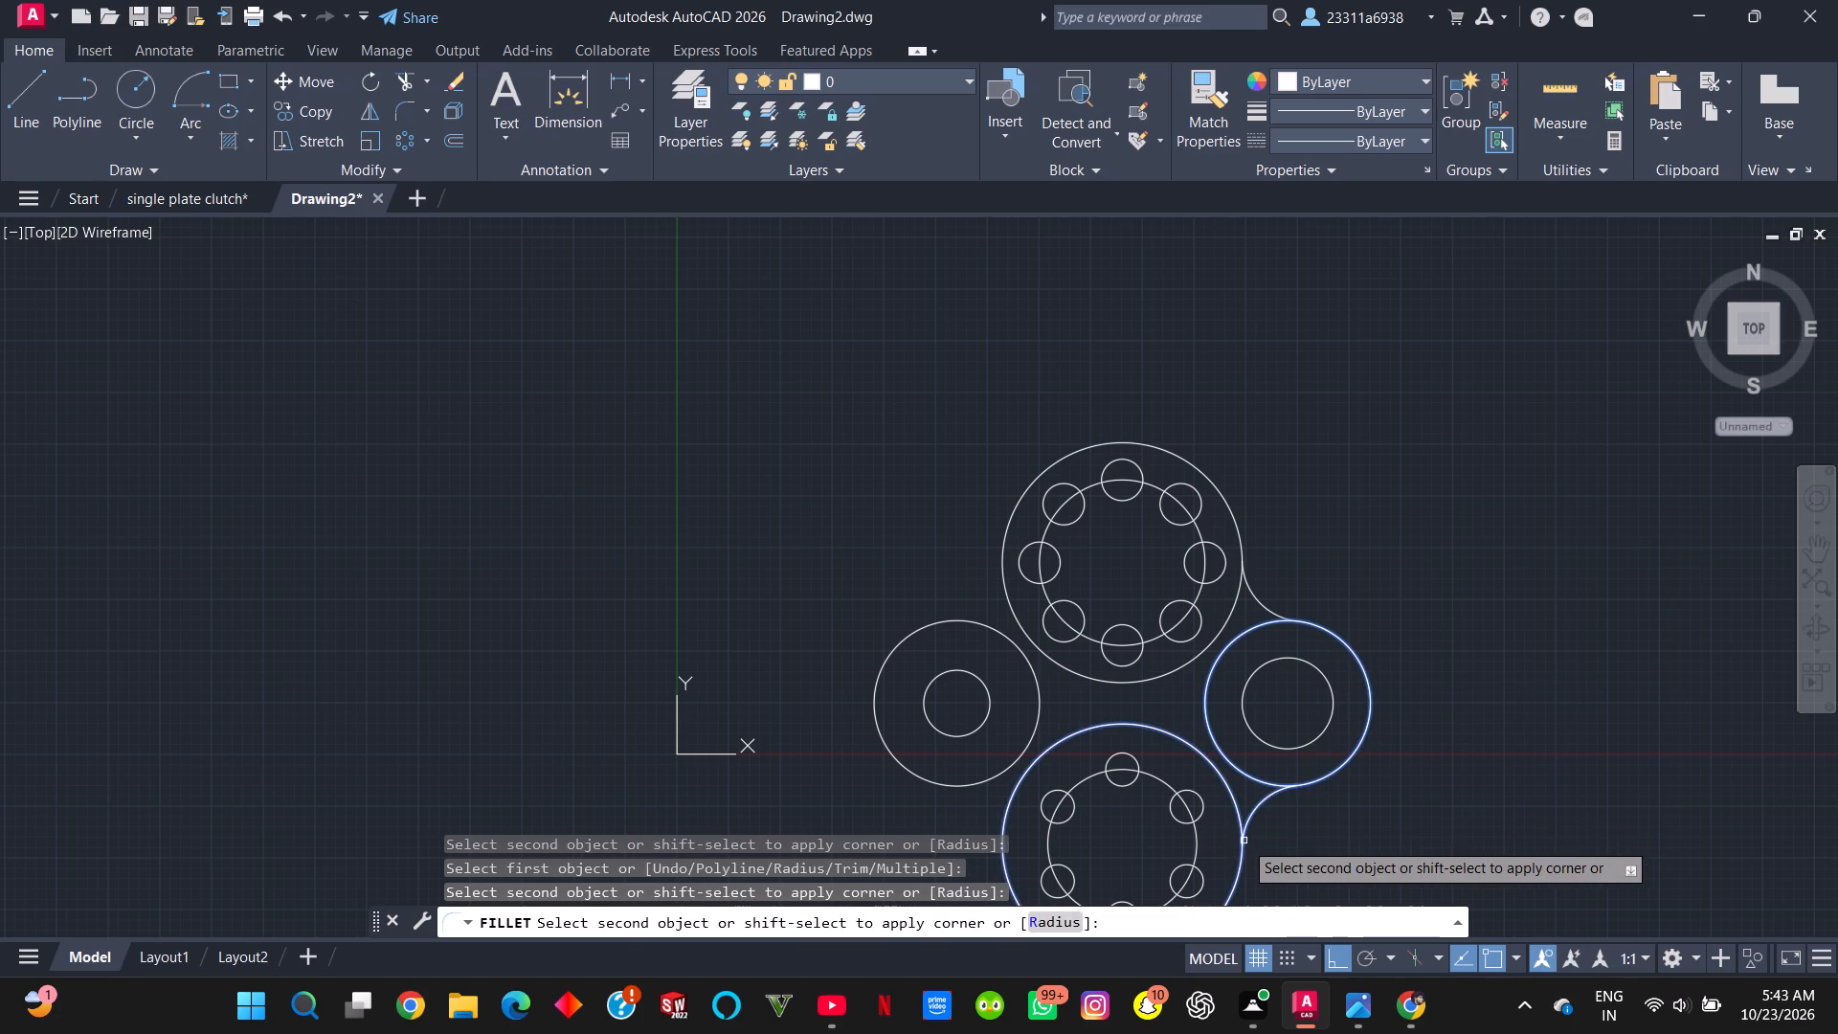
{"action": "left_click", "coordinate": [1244, 841]}
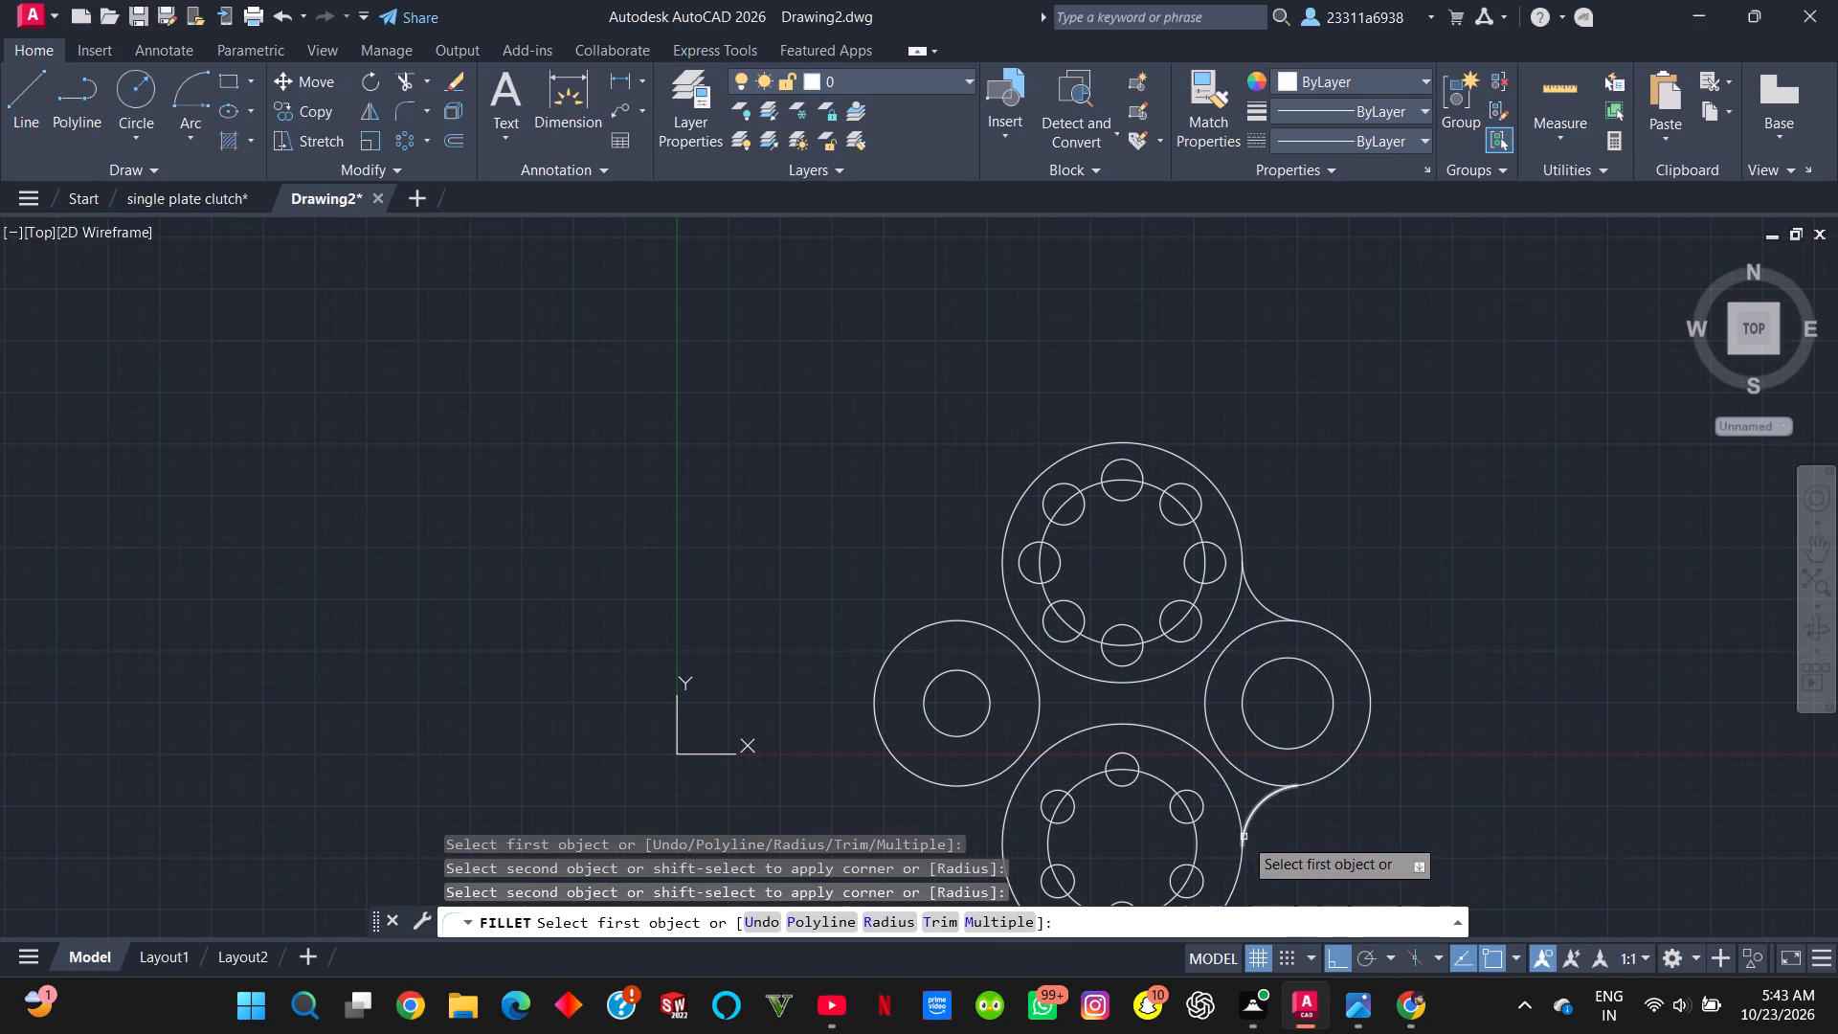
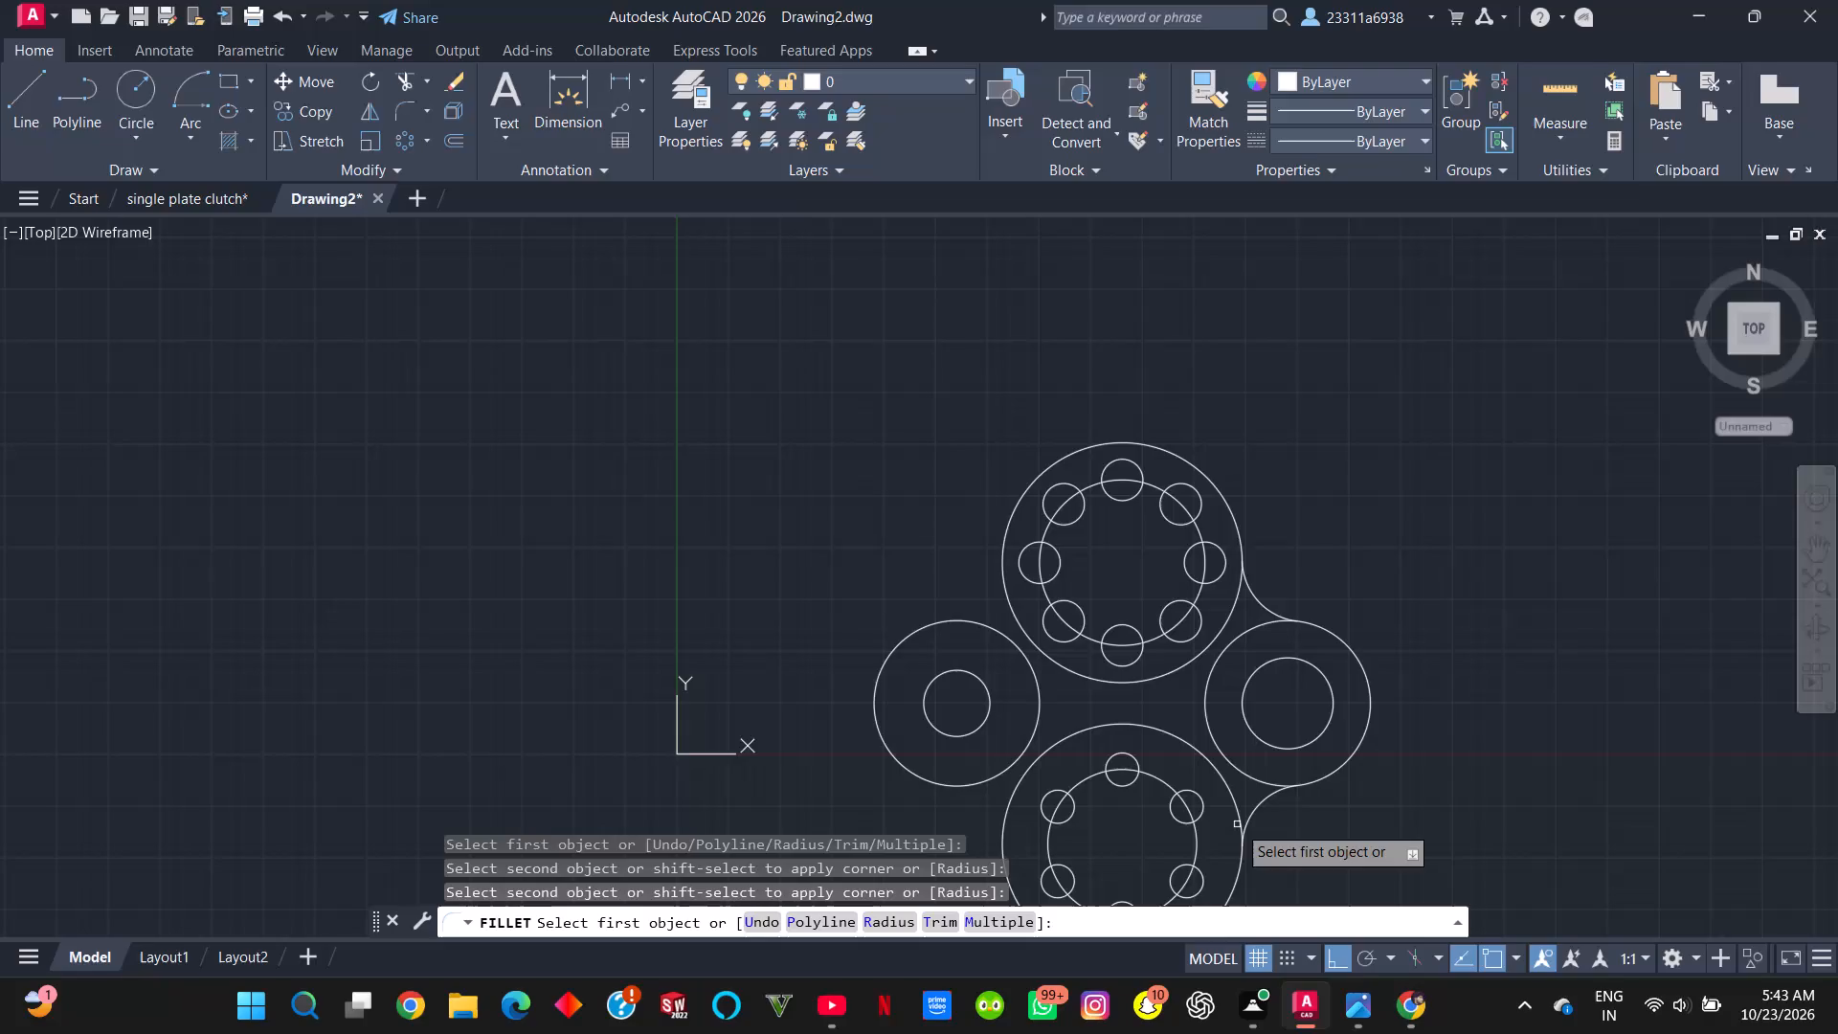
Fillet the left-hand outer circle with the lower and upper outer circles at radius 15.
{"action": "left_click", "coordinate": [1004, 835]}
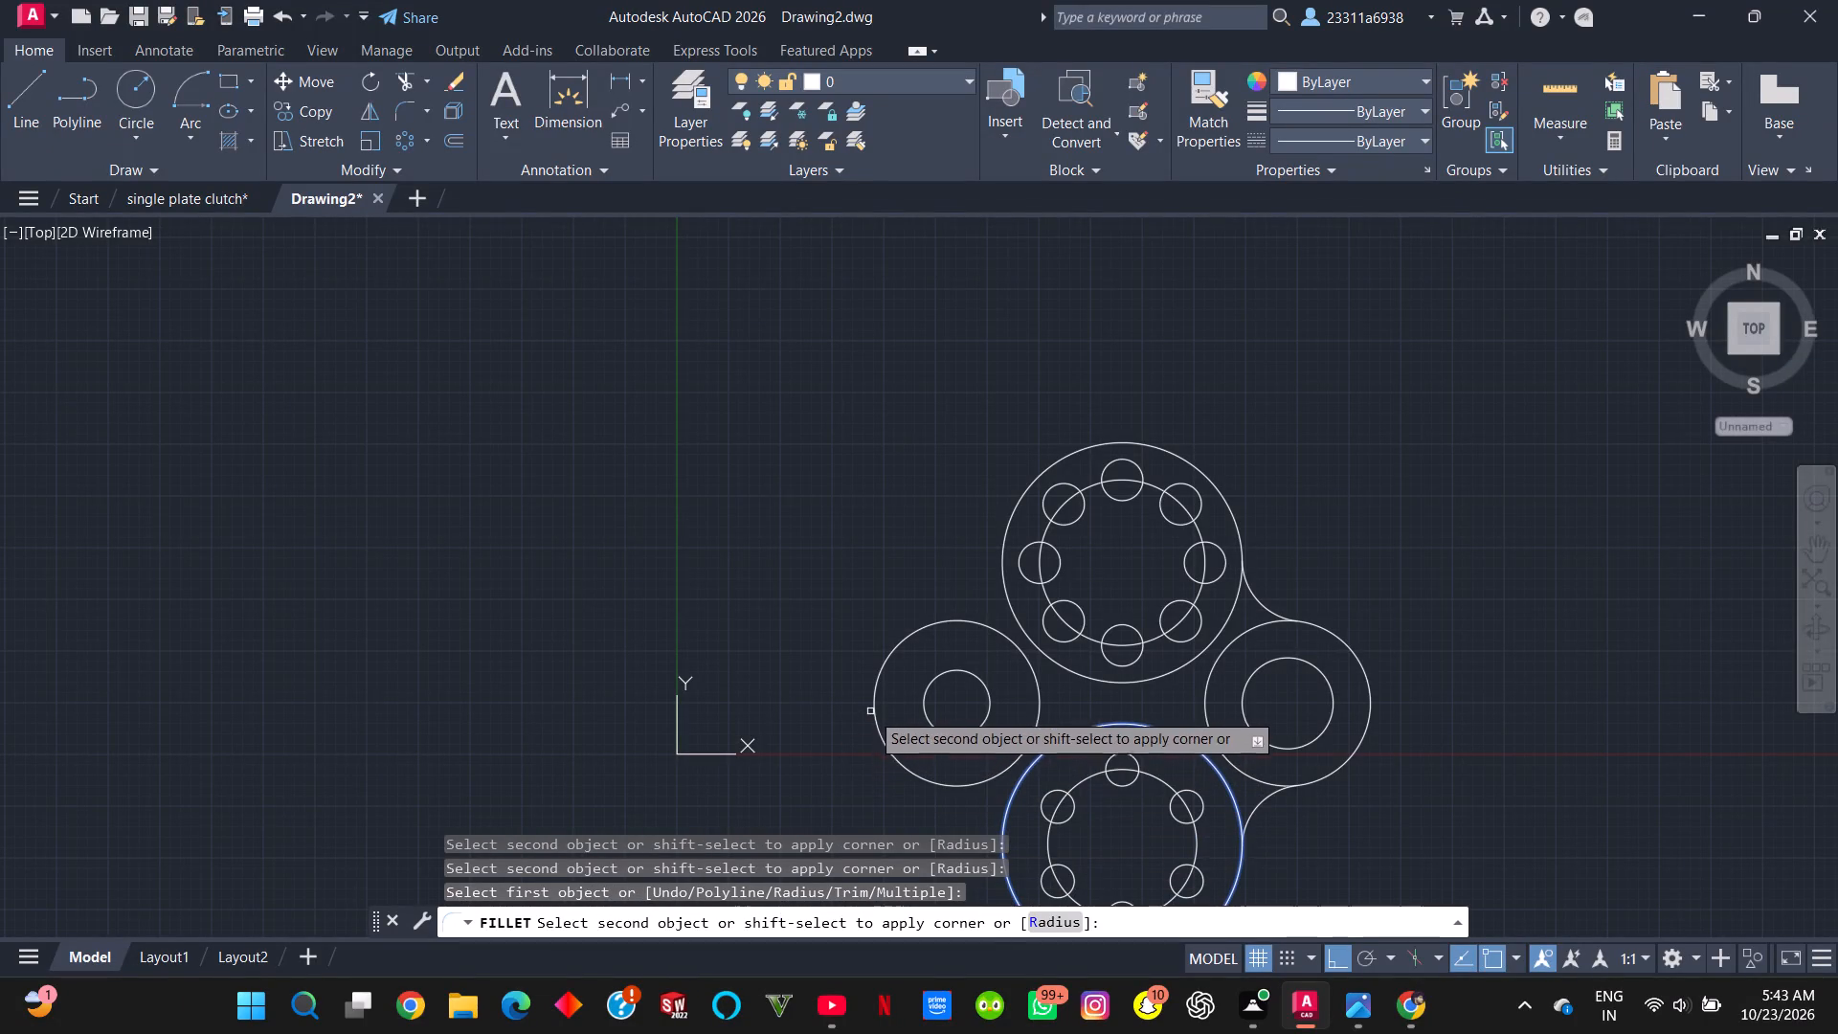
{"action": "left_click", "coordinate": [872, 704]}
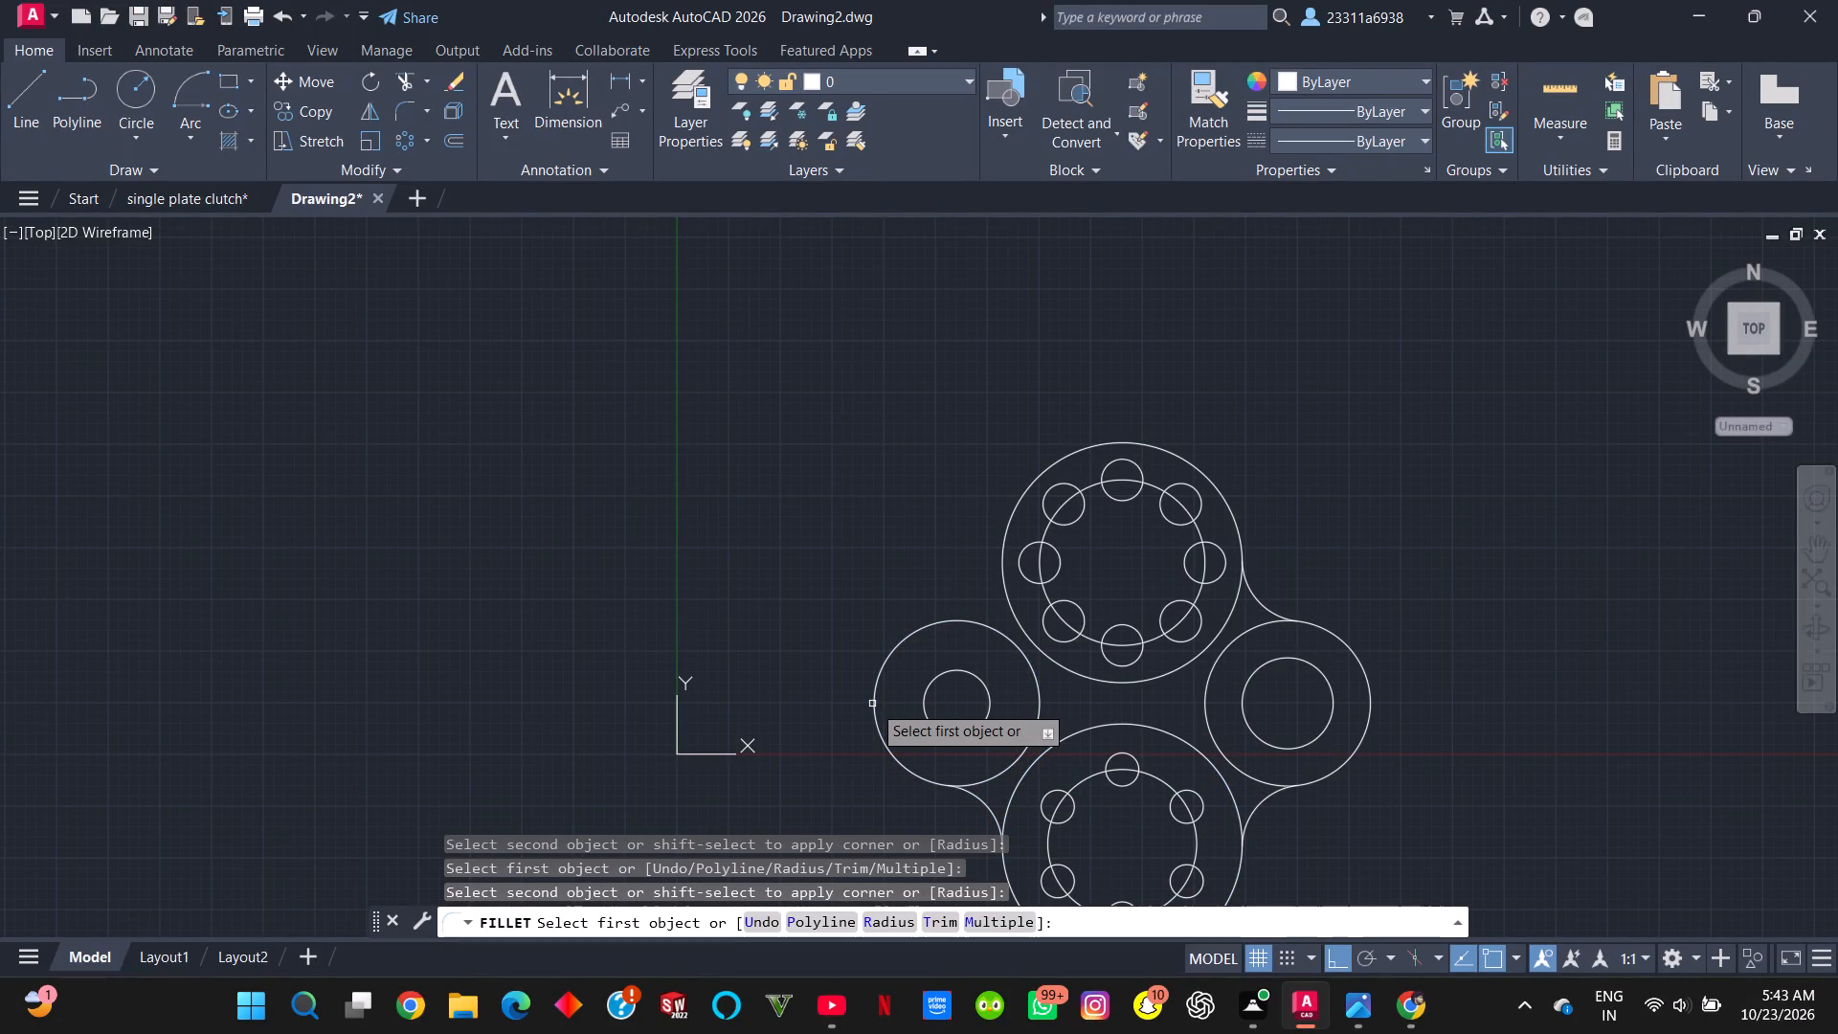
{"action": "left_click", "coordinate": [969, 621]}
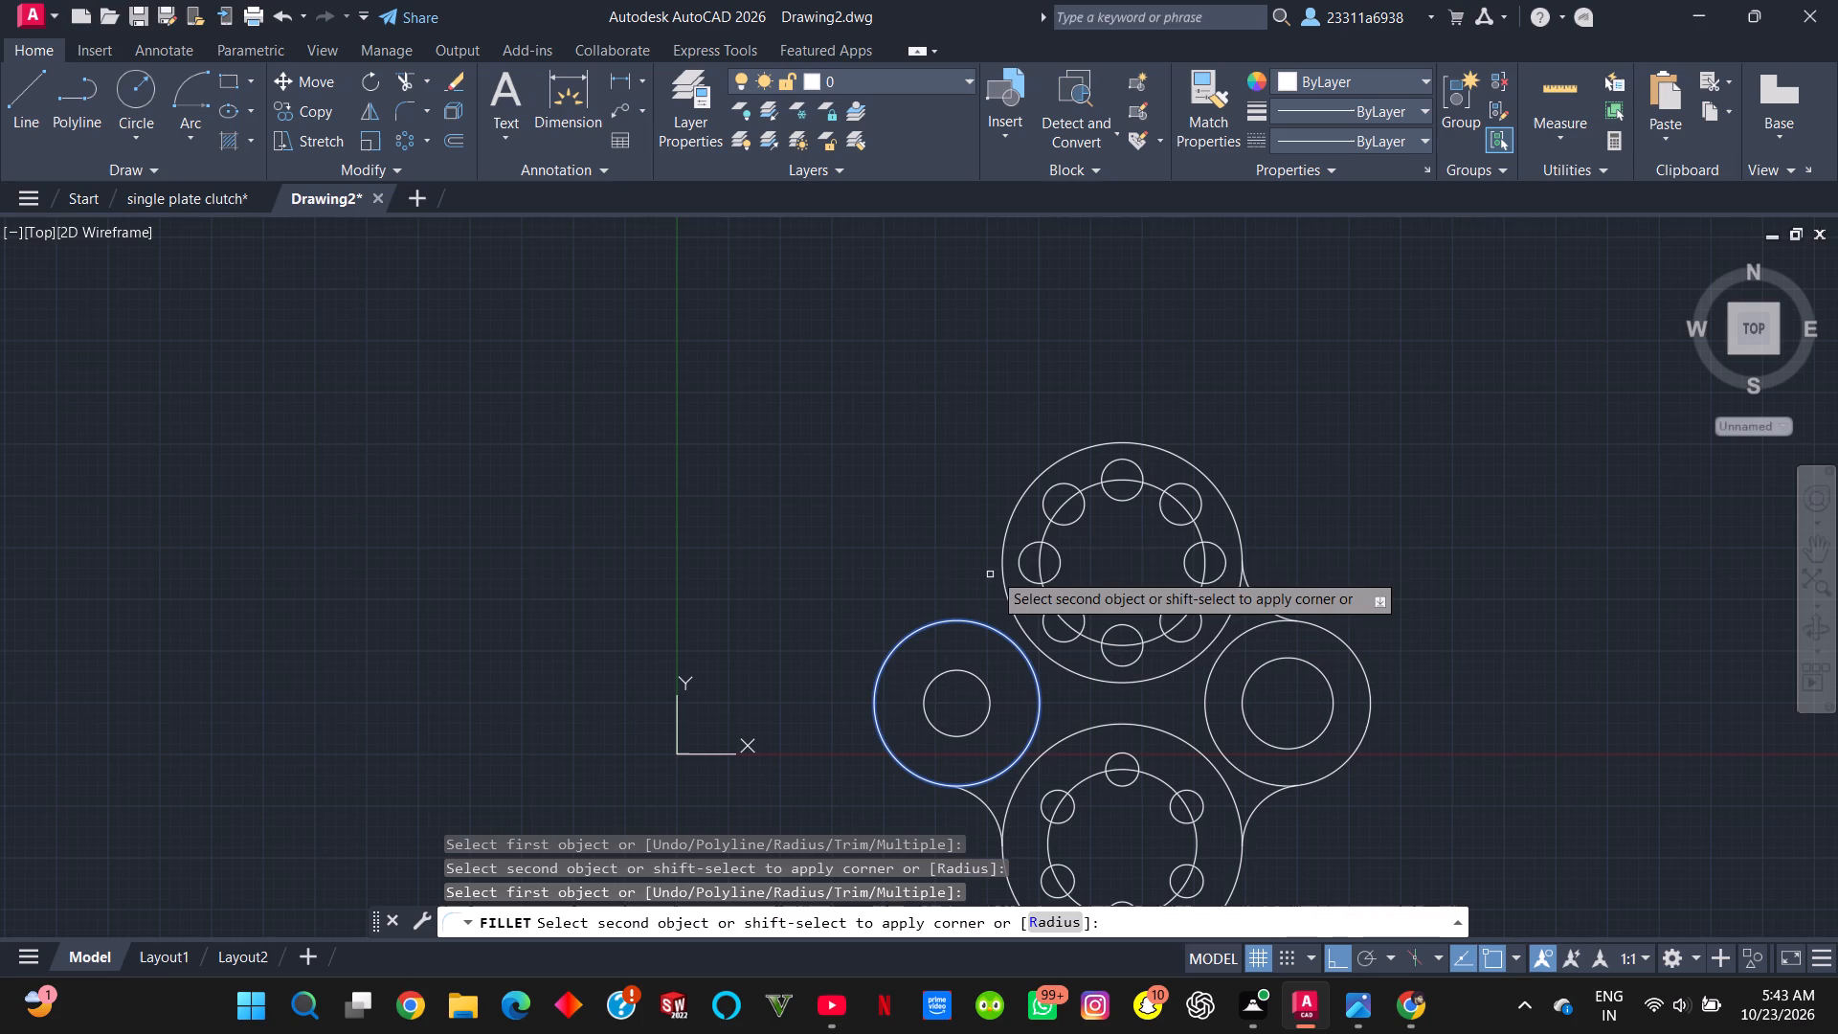
{"action": "left_click", "coordinate": [1007, 533]}
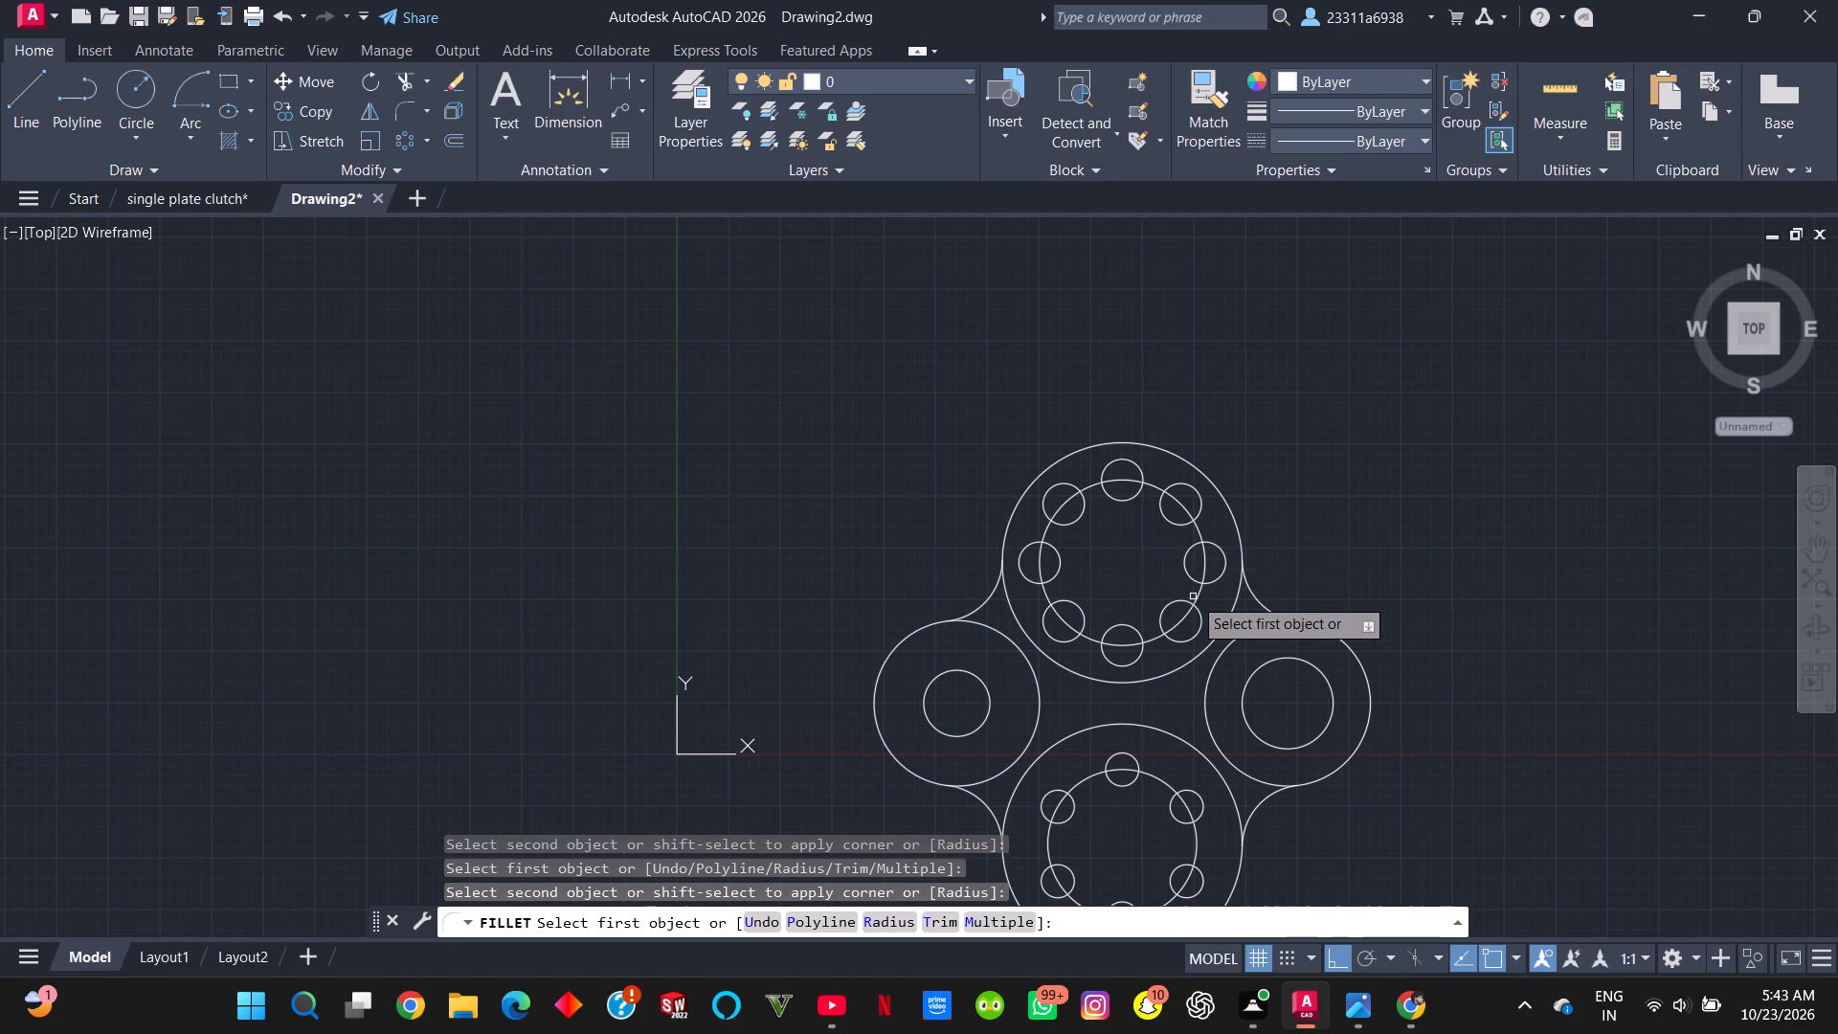
{"action": "scroll", "coordinate": [1193, 596], "scroll_direction": "down", "scroll_amount": 1}
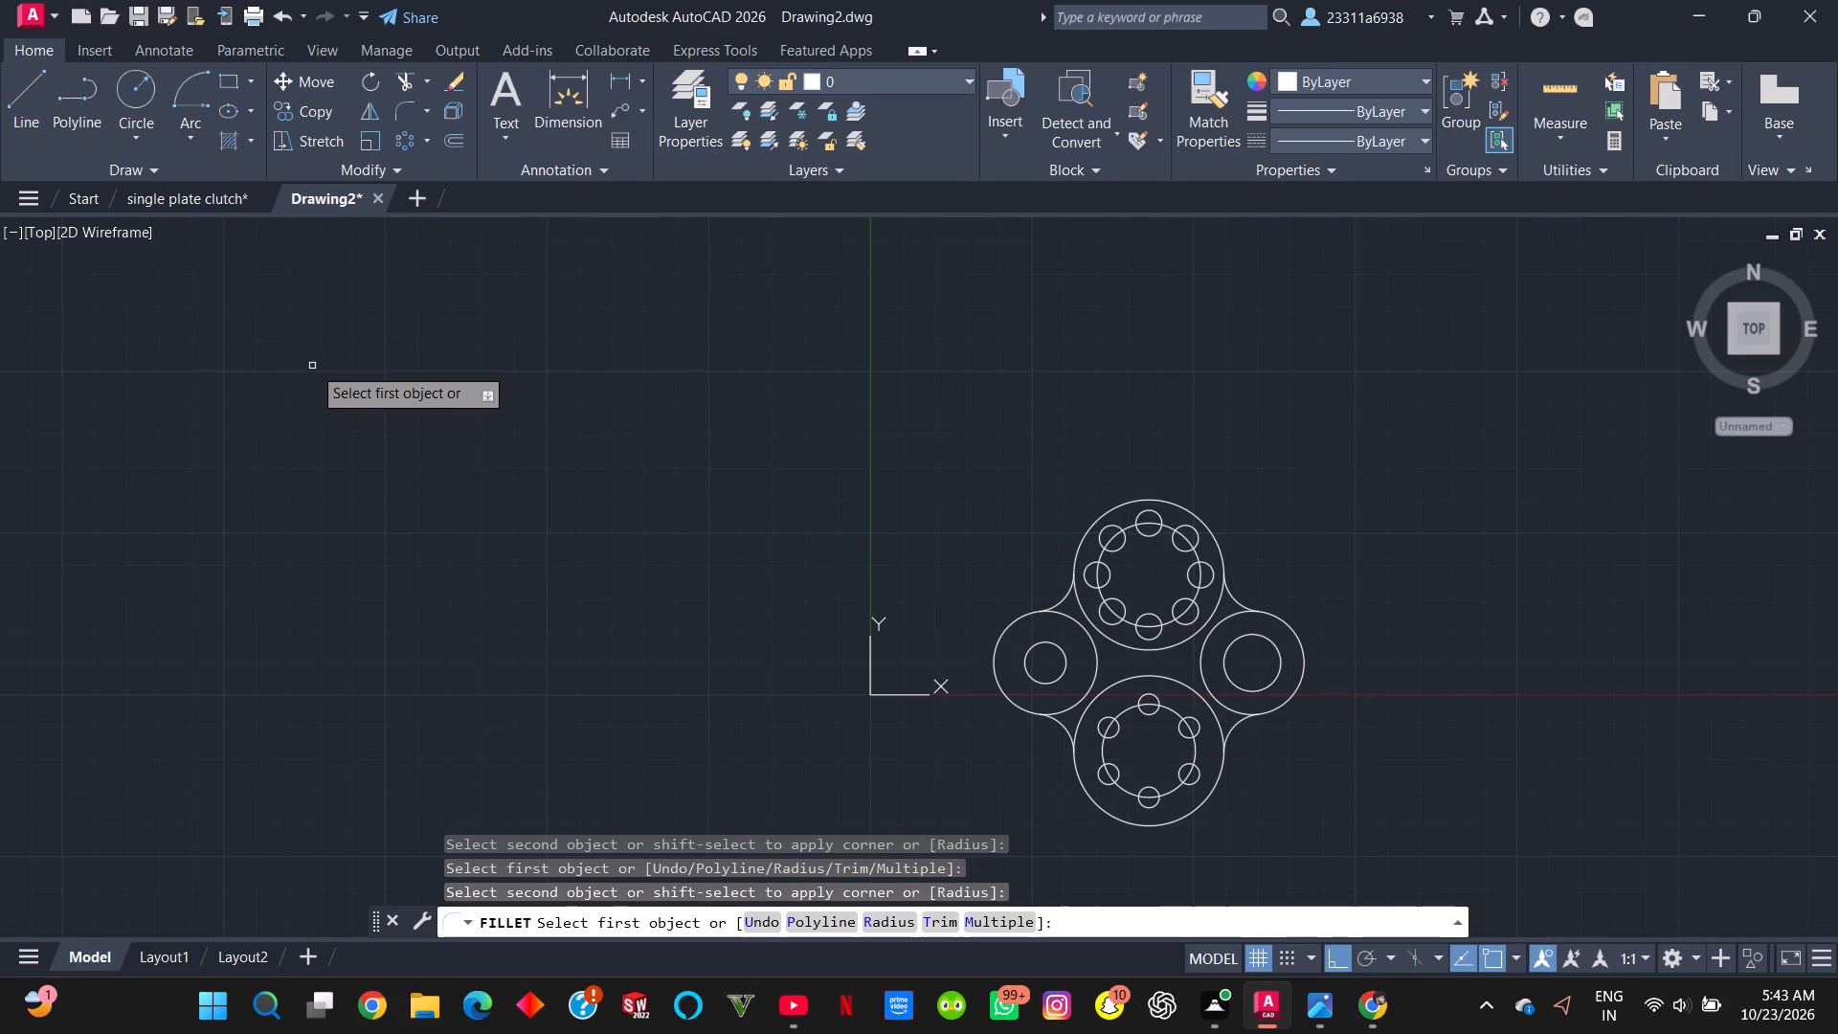
{"action": "key", "text": "Escape"}
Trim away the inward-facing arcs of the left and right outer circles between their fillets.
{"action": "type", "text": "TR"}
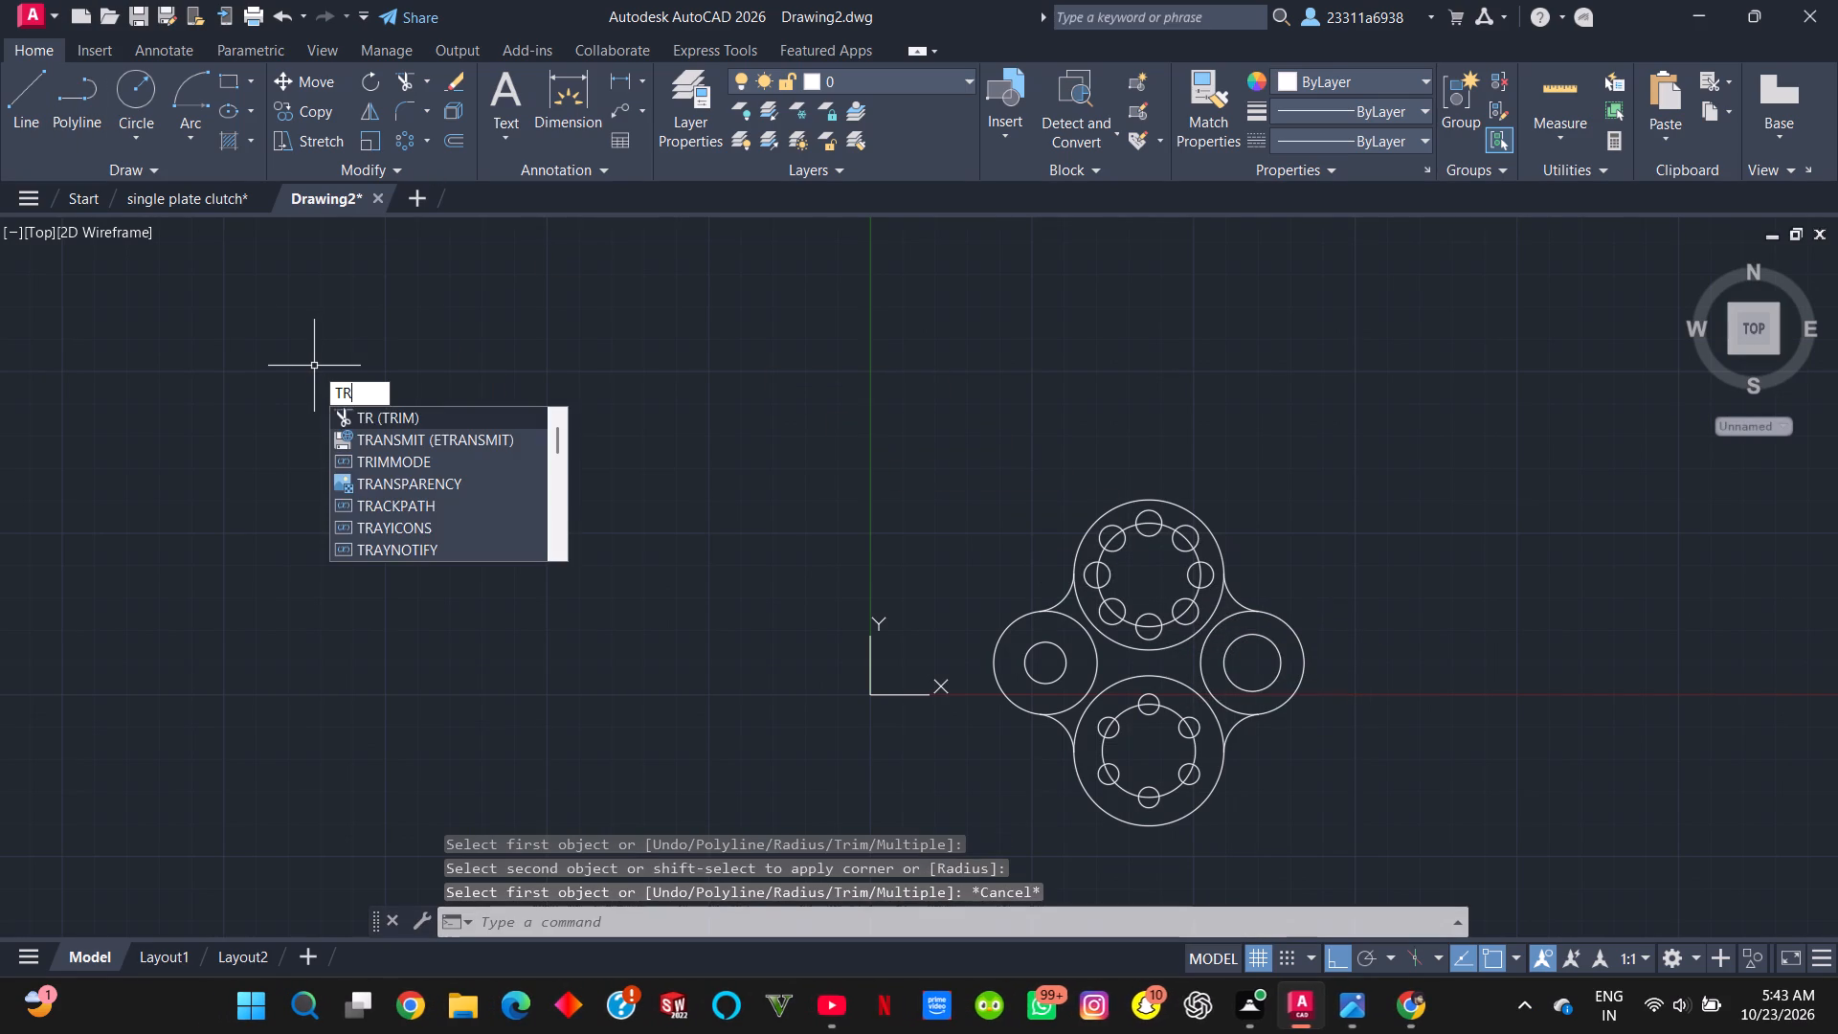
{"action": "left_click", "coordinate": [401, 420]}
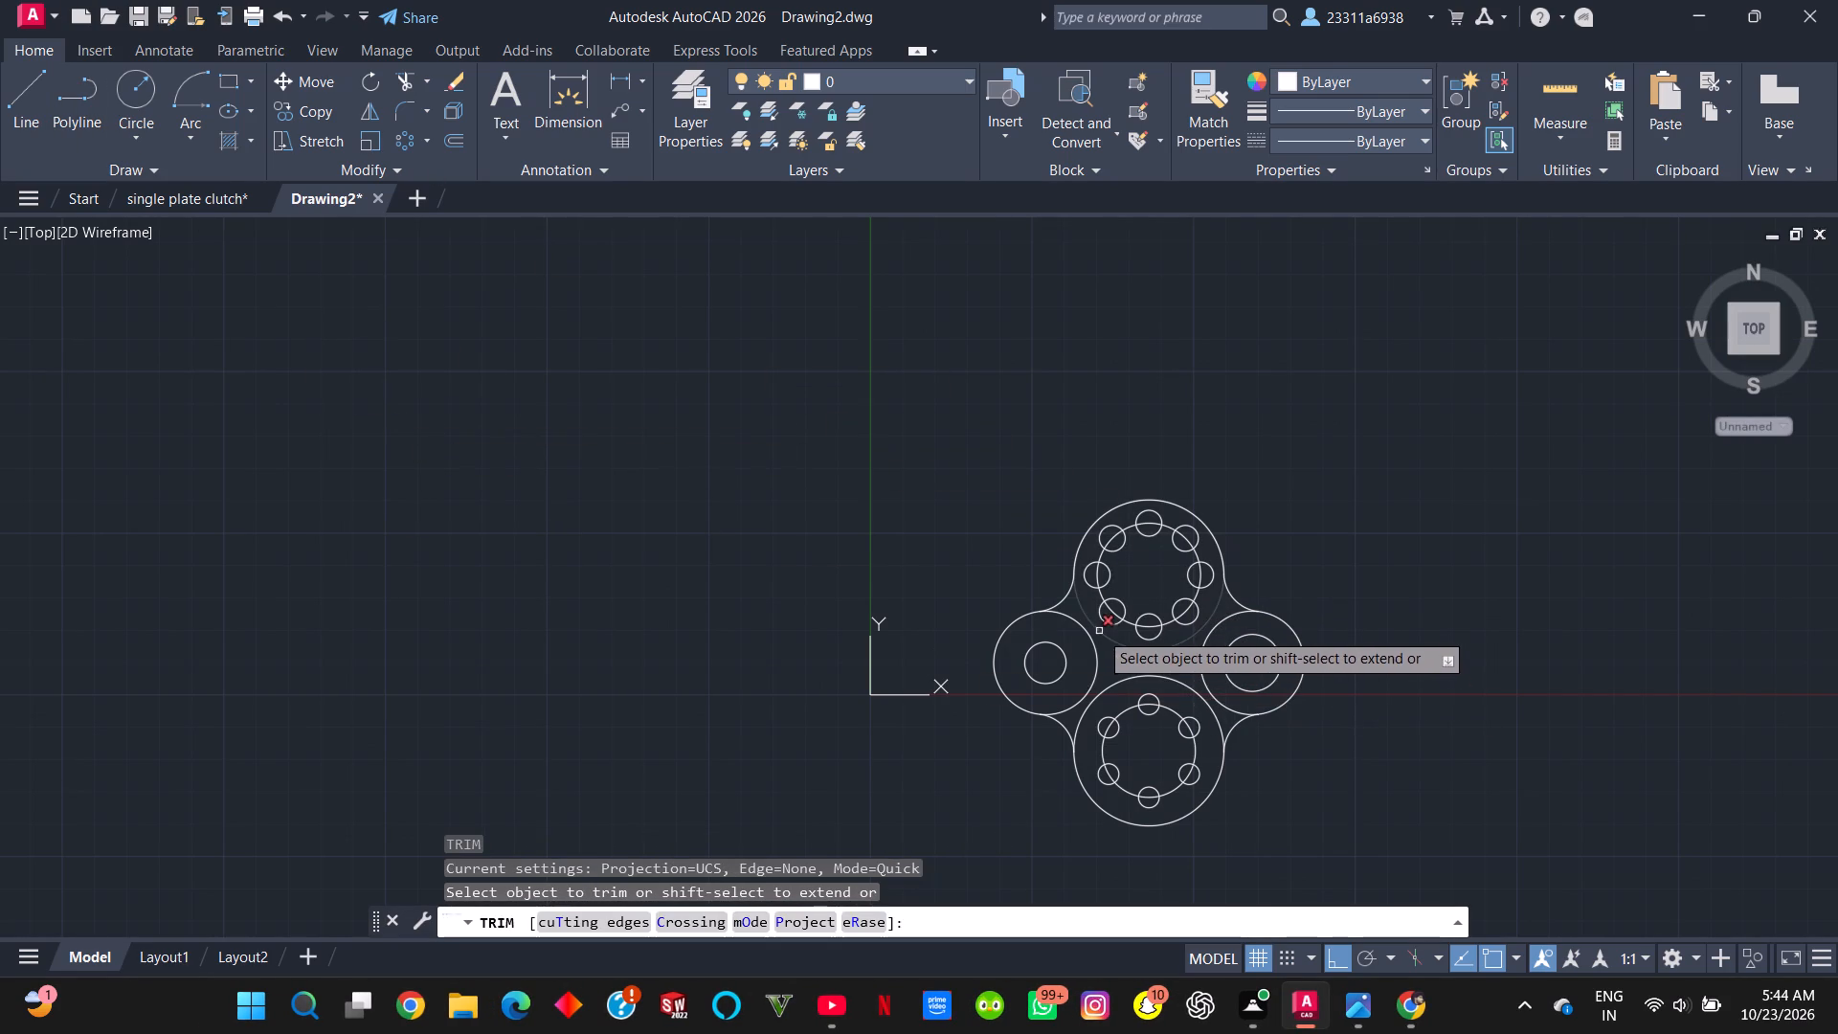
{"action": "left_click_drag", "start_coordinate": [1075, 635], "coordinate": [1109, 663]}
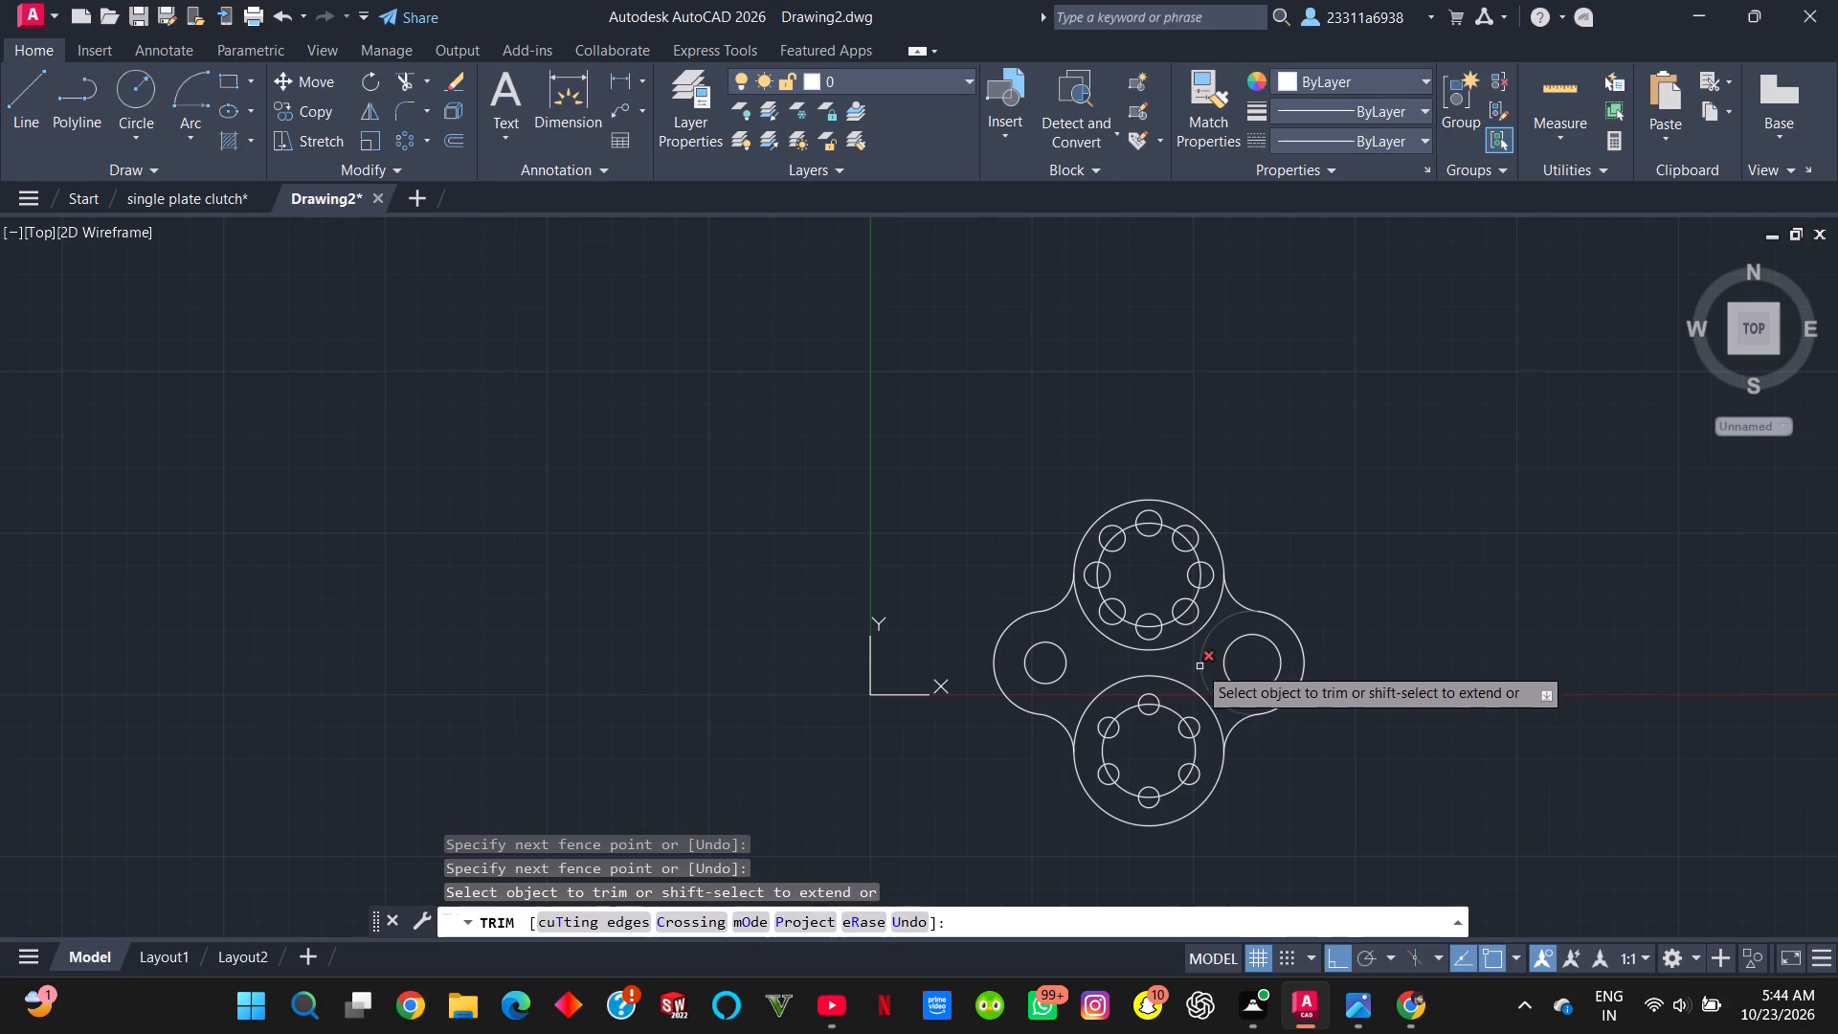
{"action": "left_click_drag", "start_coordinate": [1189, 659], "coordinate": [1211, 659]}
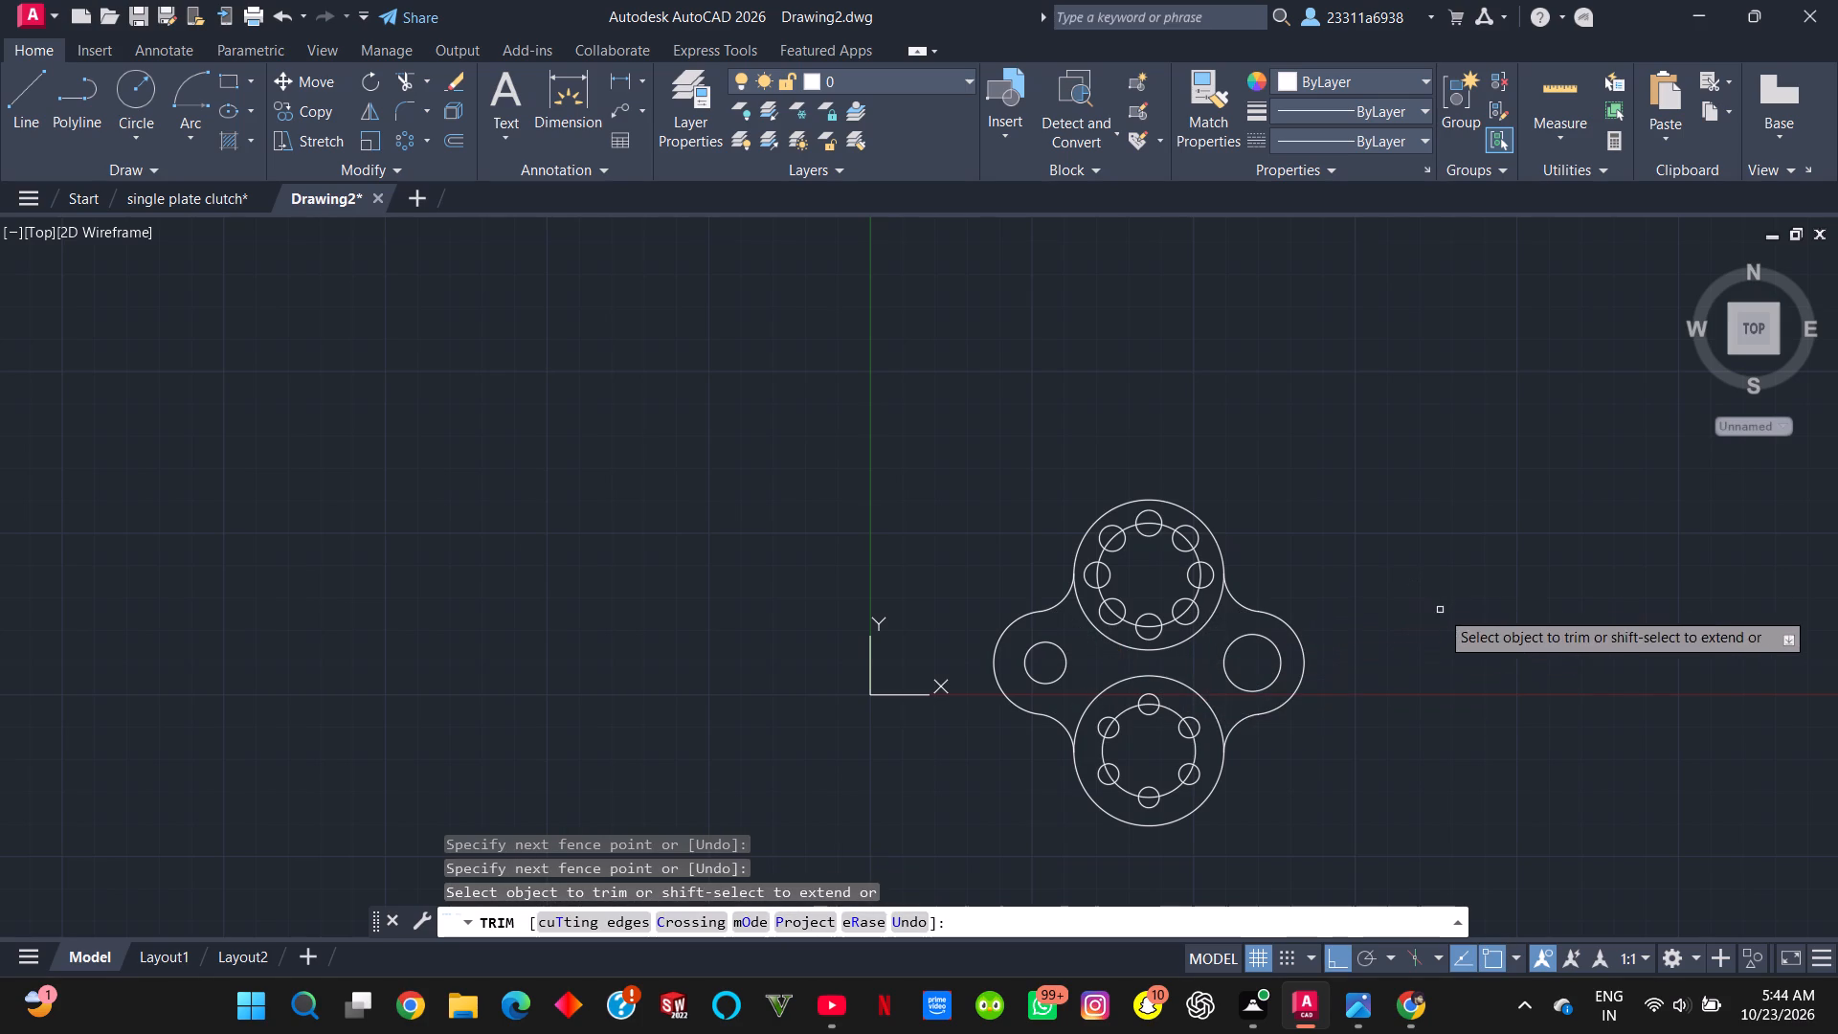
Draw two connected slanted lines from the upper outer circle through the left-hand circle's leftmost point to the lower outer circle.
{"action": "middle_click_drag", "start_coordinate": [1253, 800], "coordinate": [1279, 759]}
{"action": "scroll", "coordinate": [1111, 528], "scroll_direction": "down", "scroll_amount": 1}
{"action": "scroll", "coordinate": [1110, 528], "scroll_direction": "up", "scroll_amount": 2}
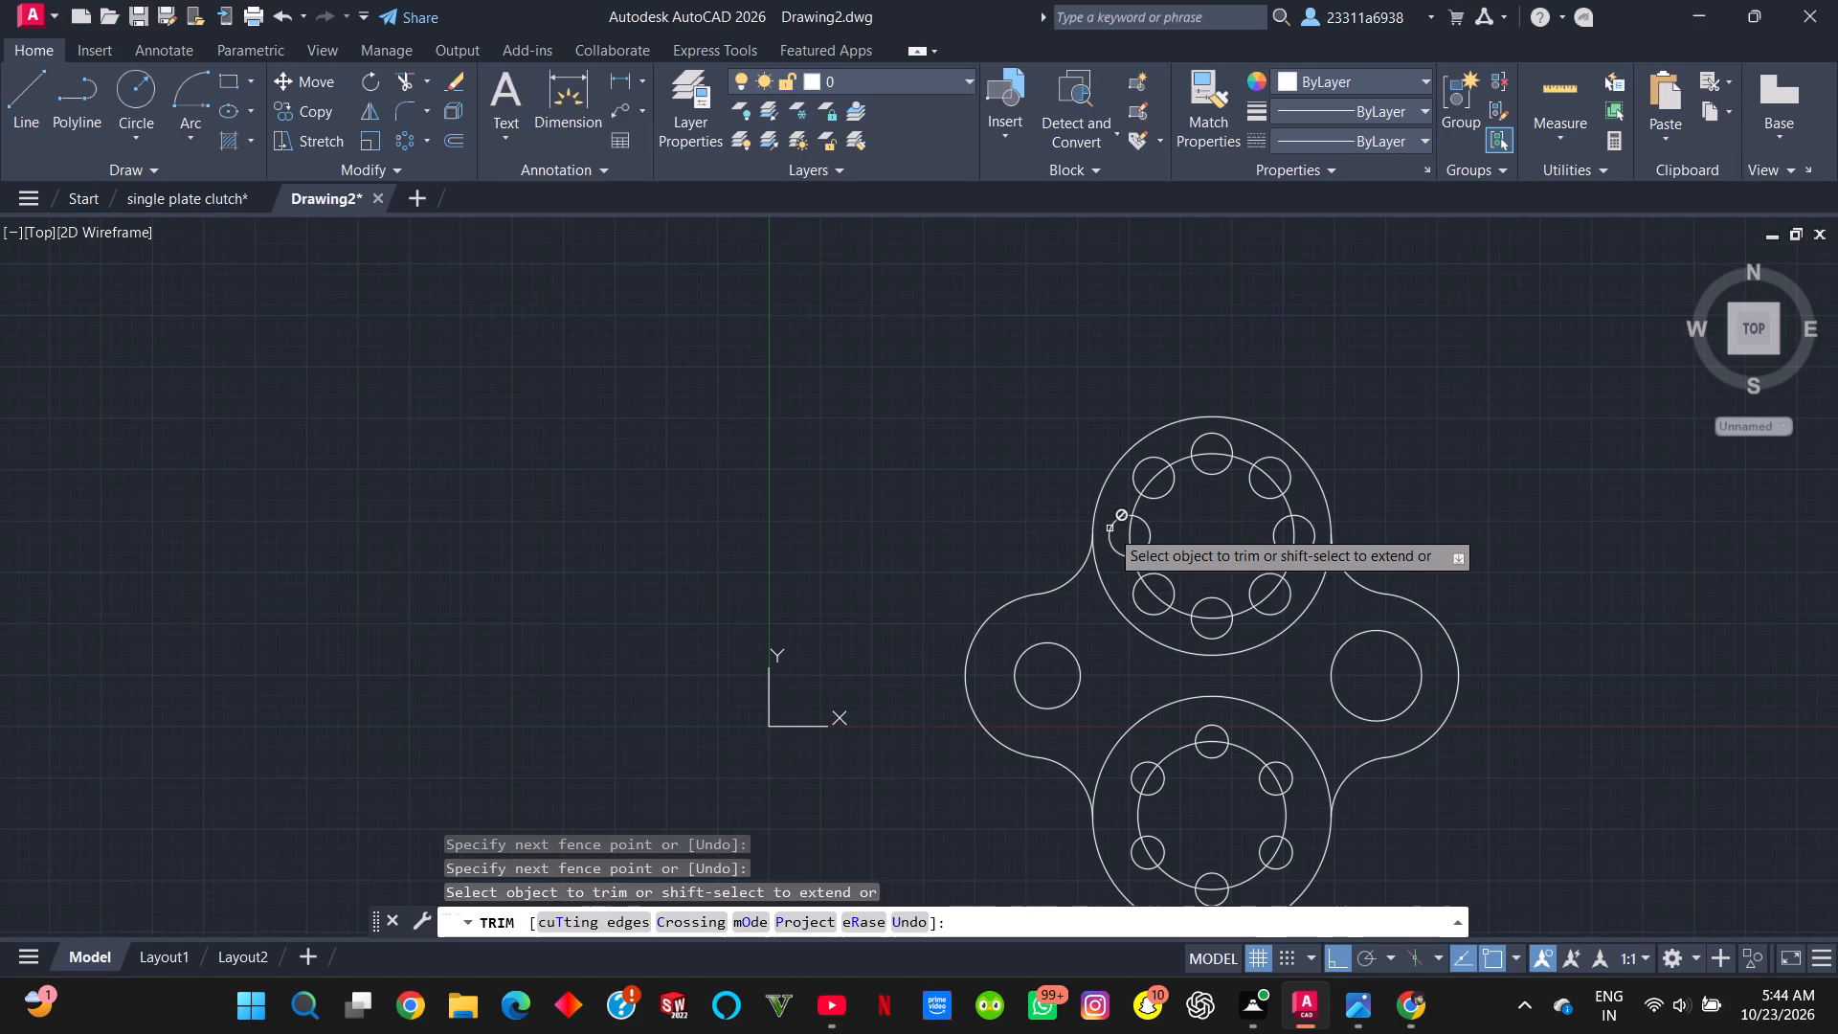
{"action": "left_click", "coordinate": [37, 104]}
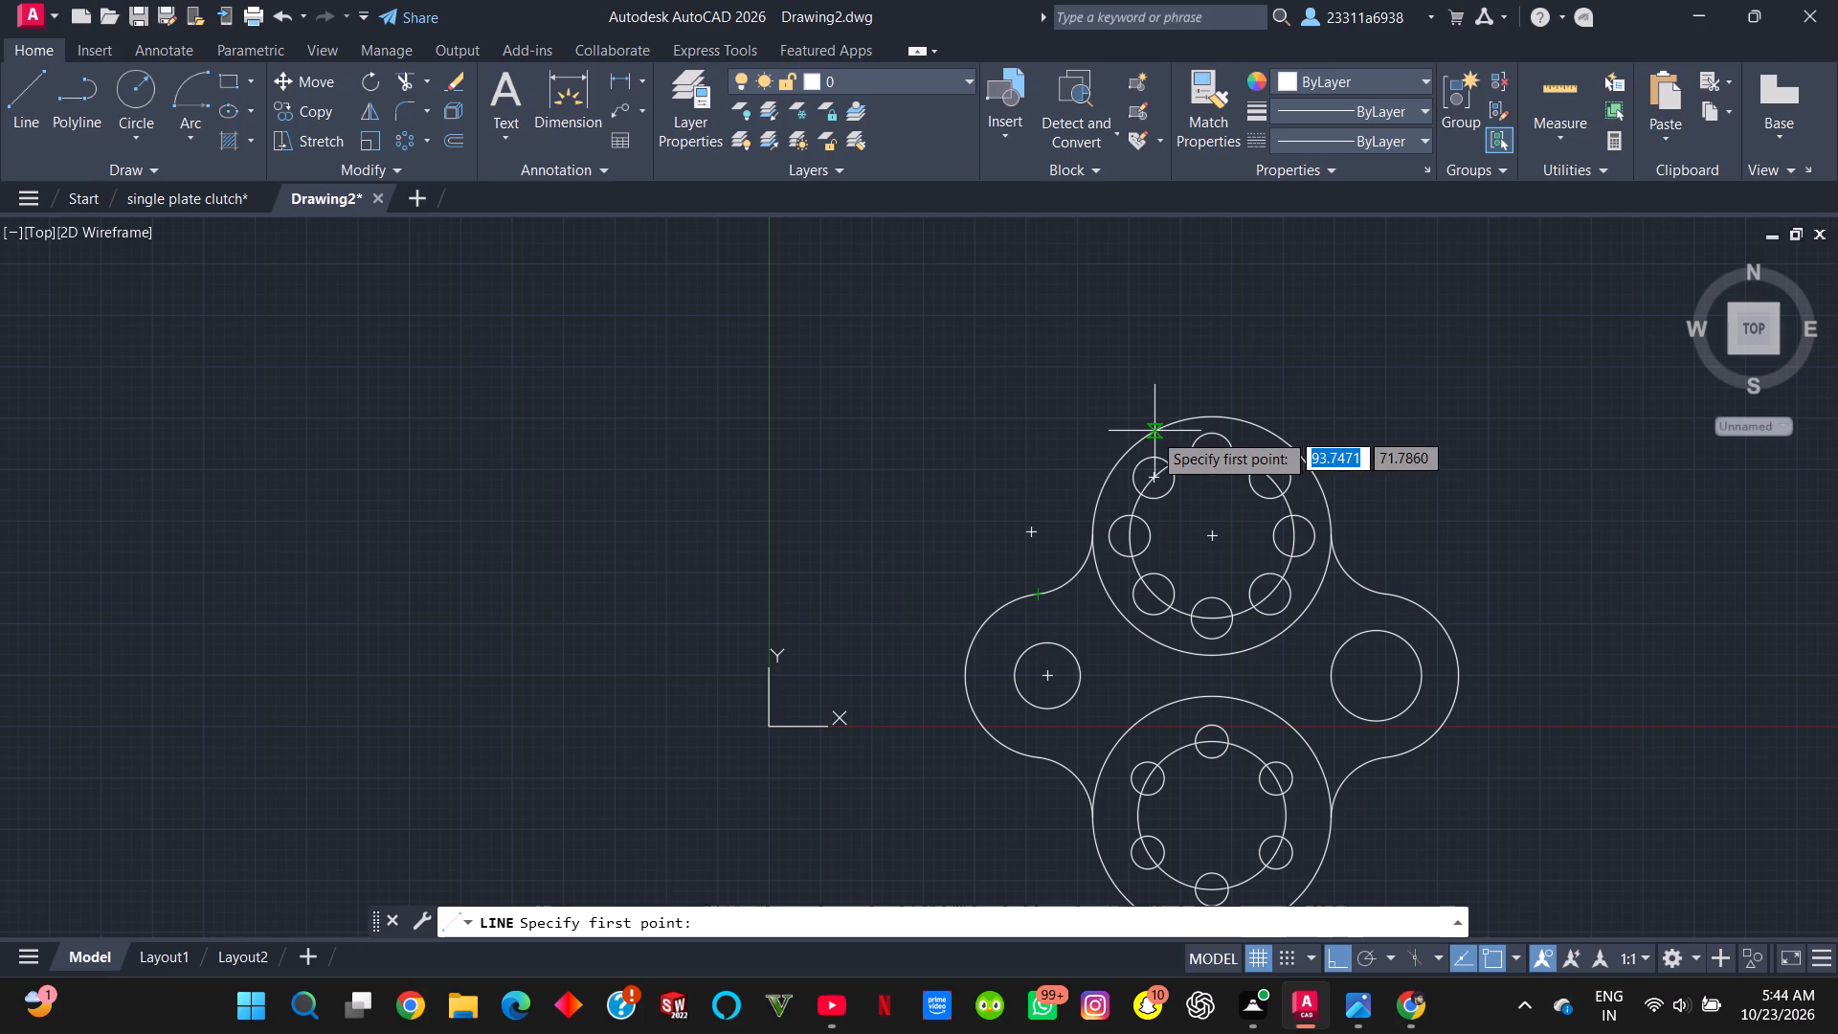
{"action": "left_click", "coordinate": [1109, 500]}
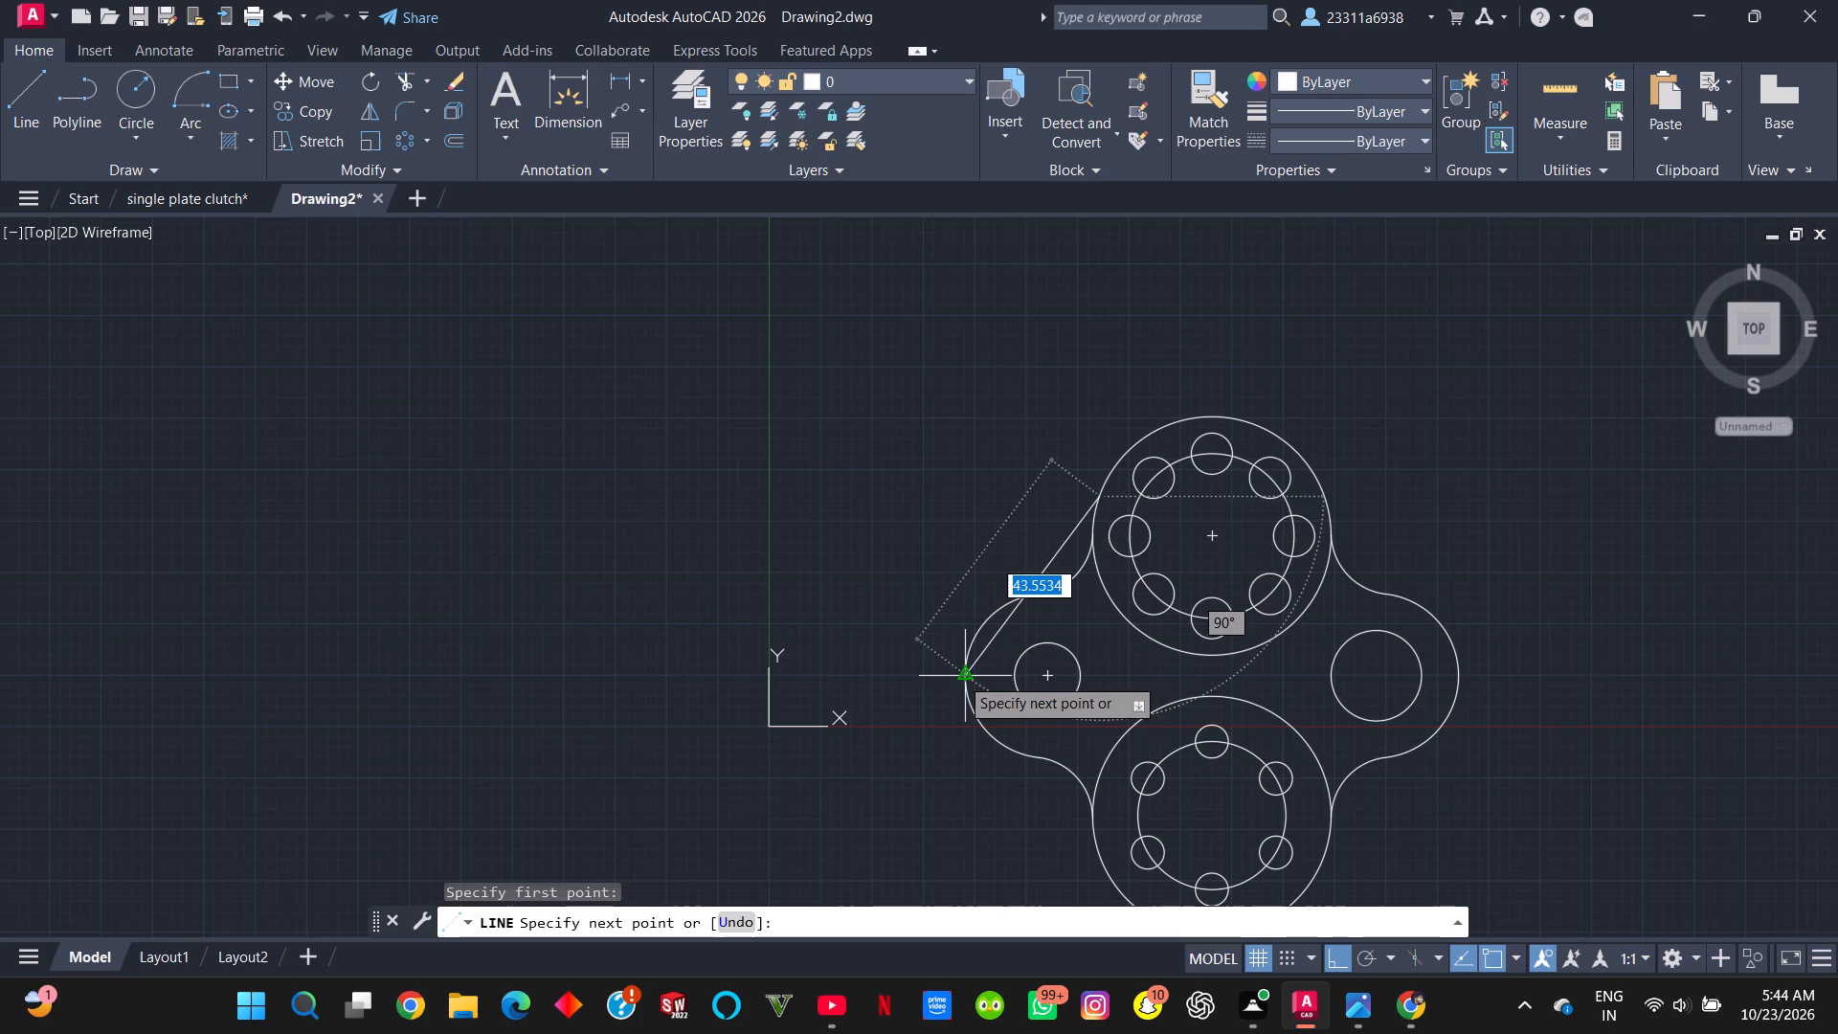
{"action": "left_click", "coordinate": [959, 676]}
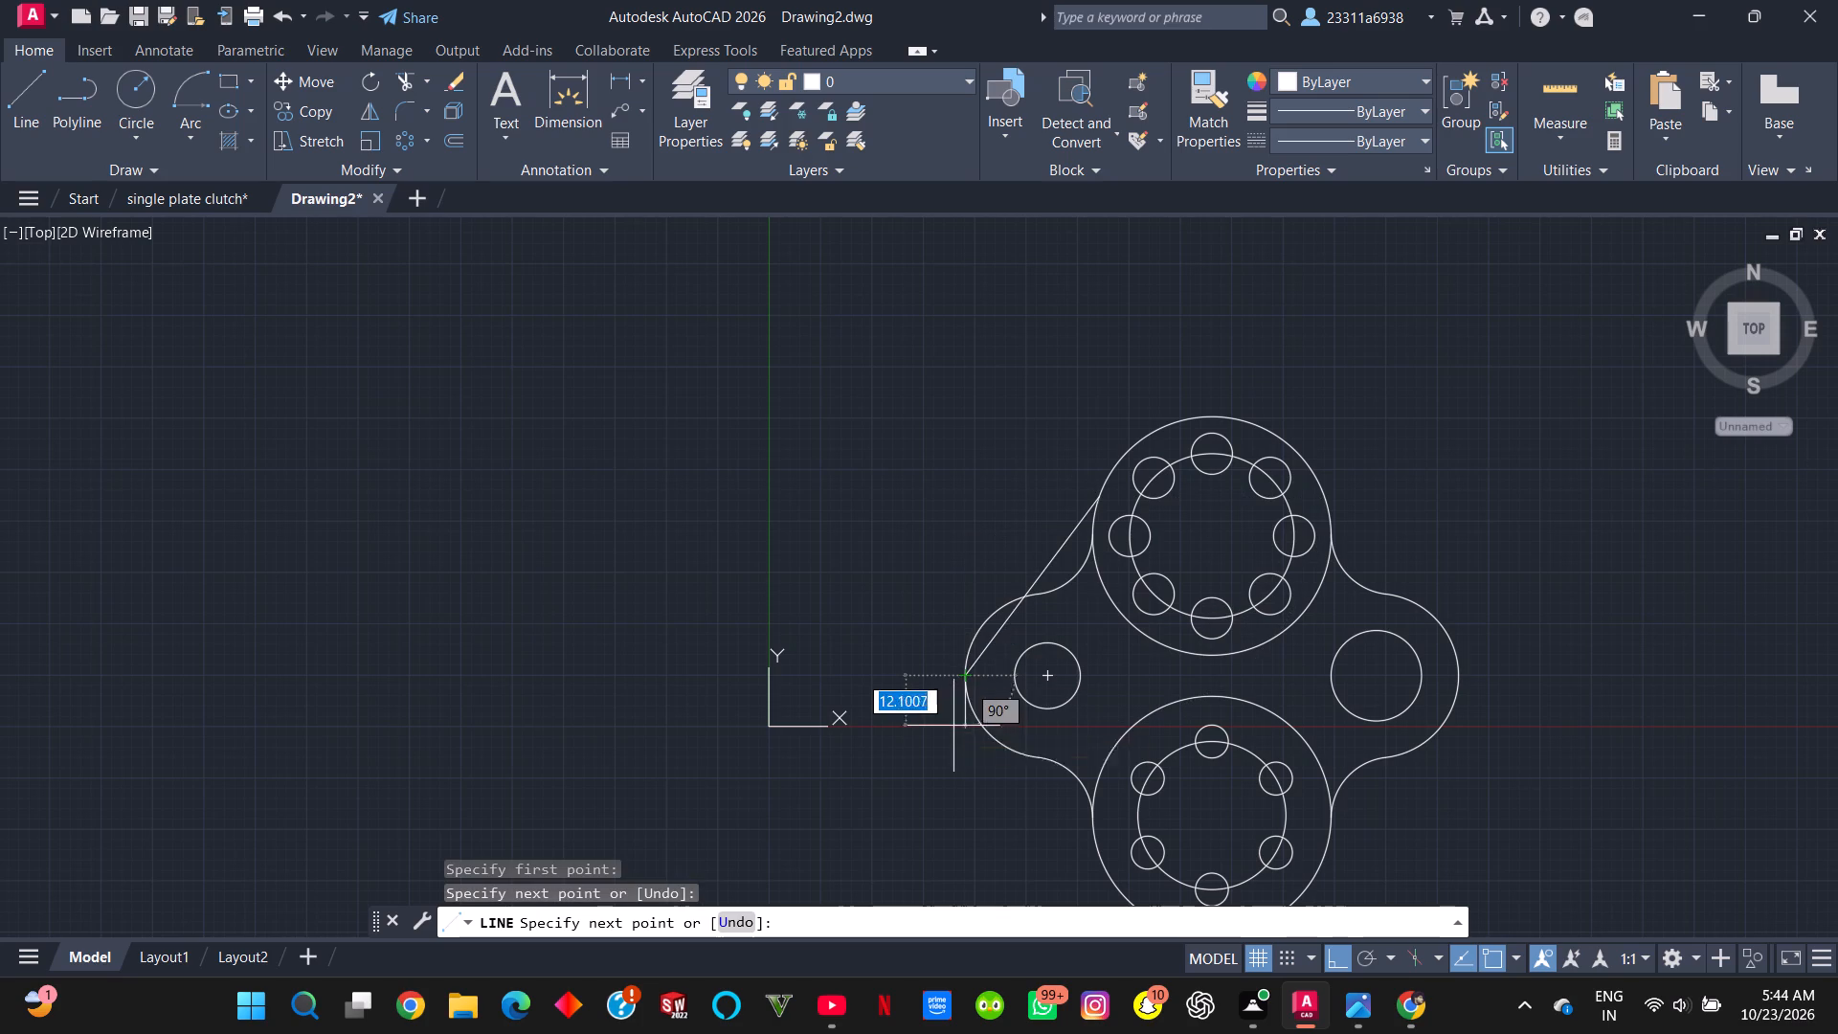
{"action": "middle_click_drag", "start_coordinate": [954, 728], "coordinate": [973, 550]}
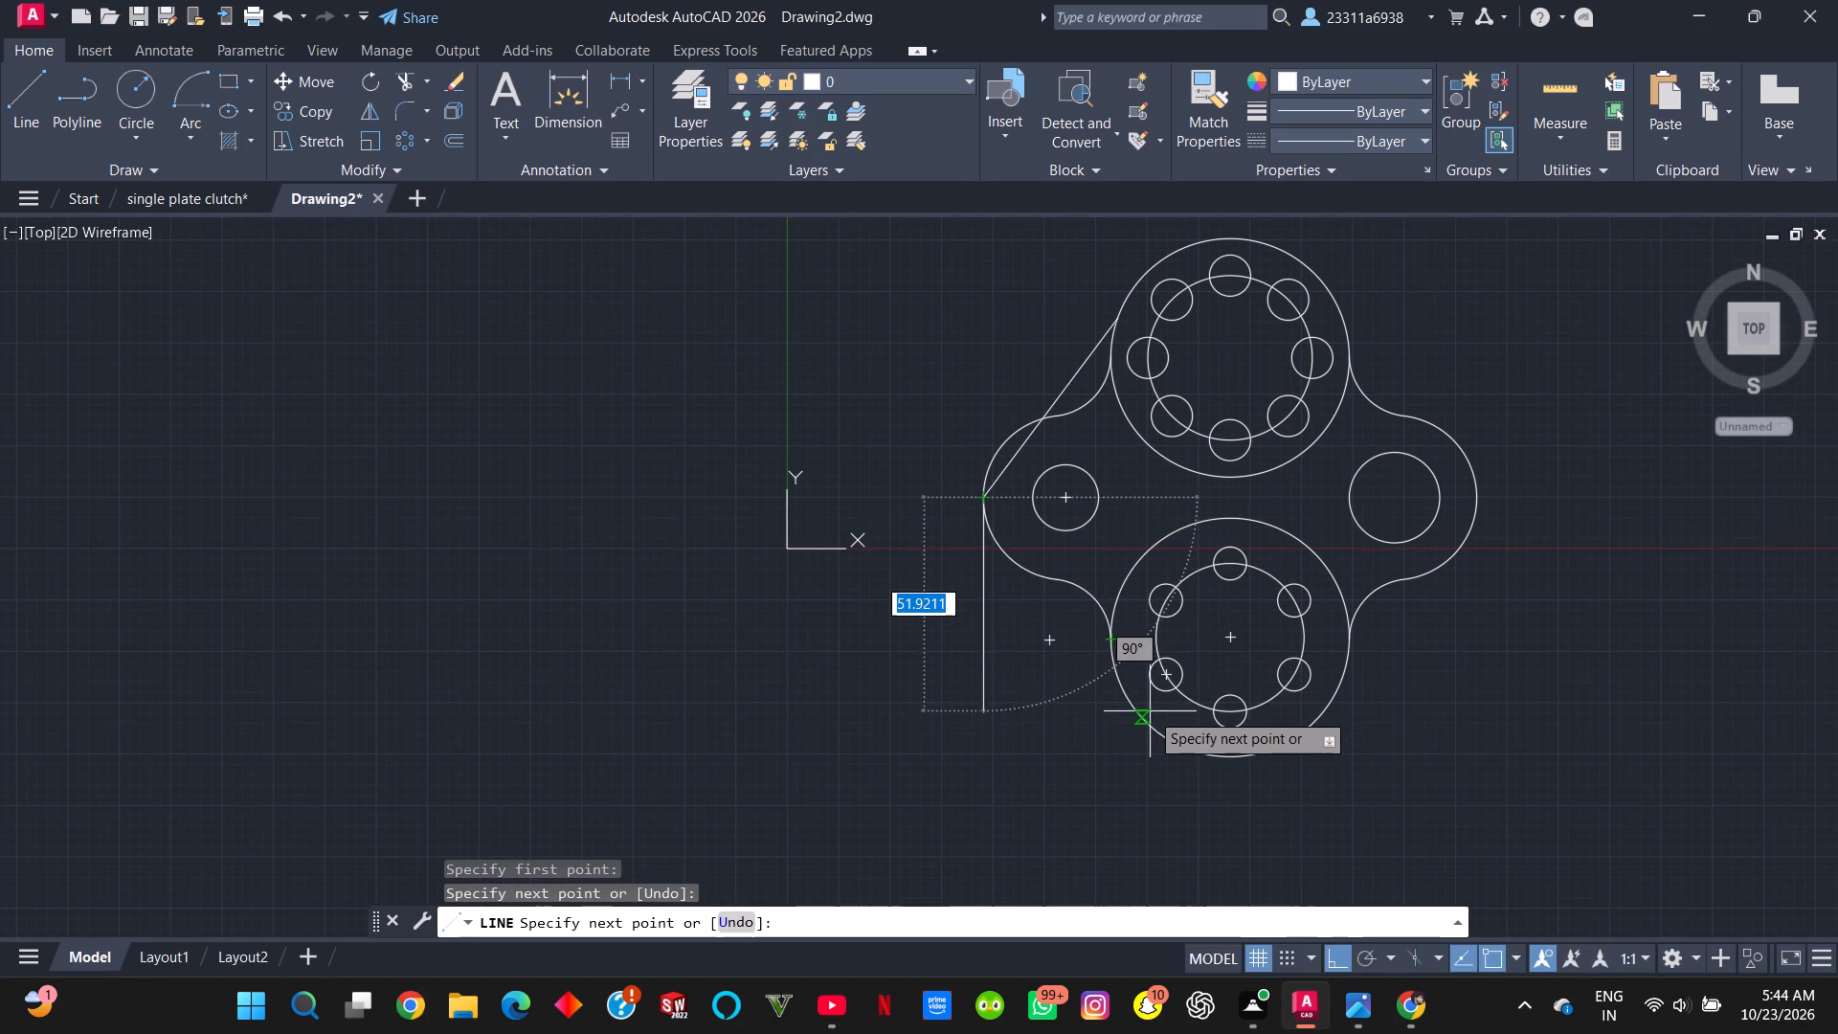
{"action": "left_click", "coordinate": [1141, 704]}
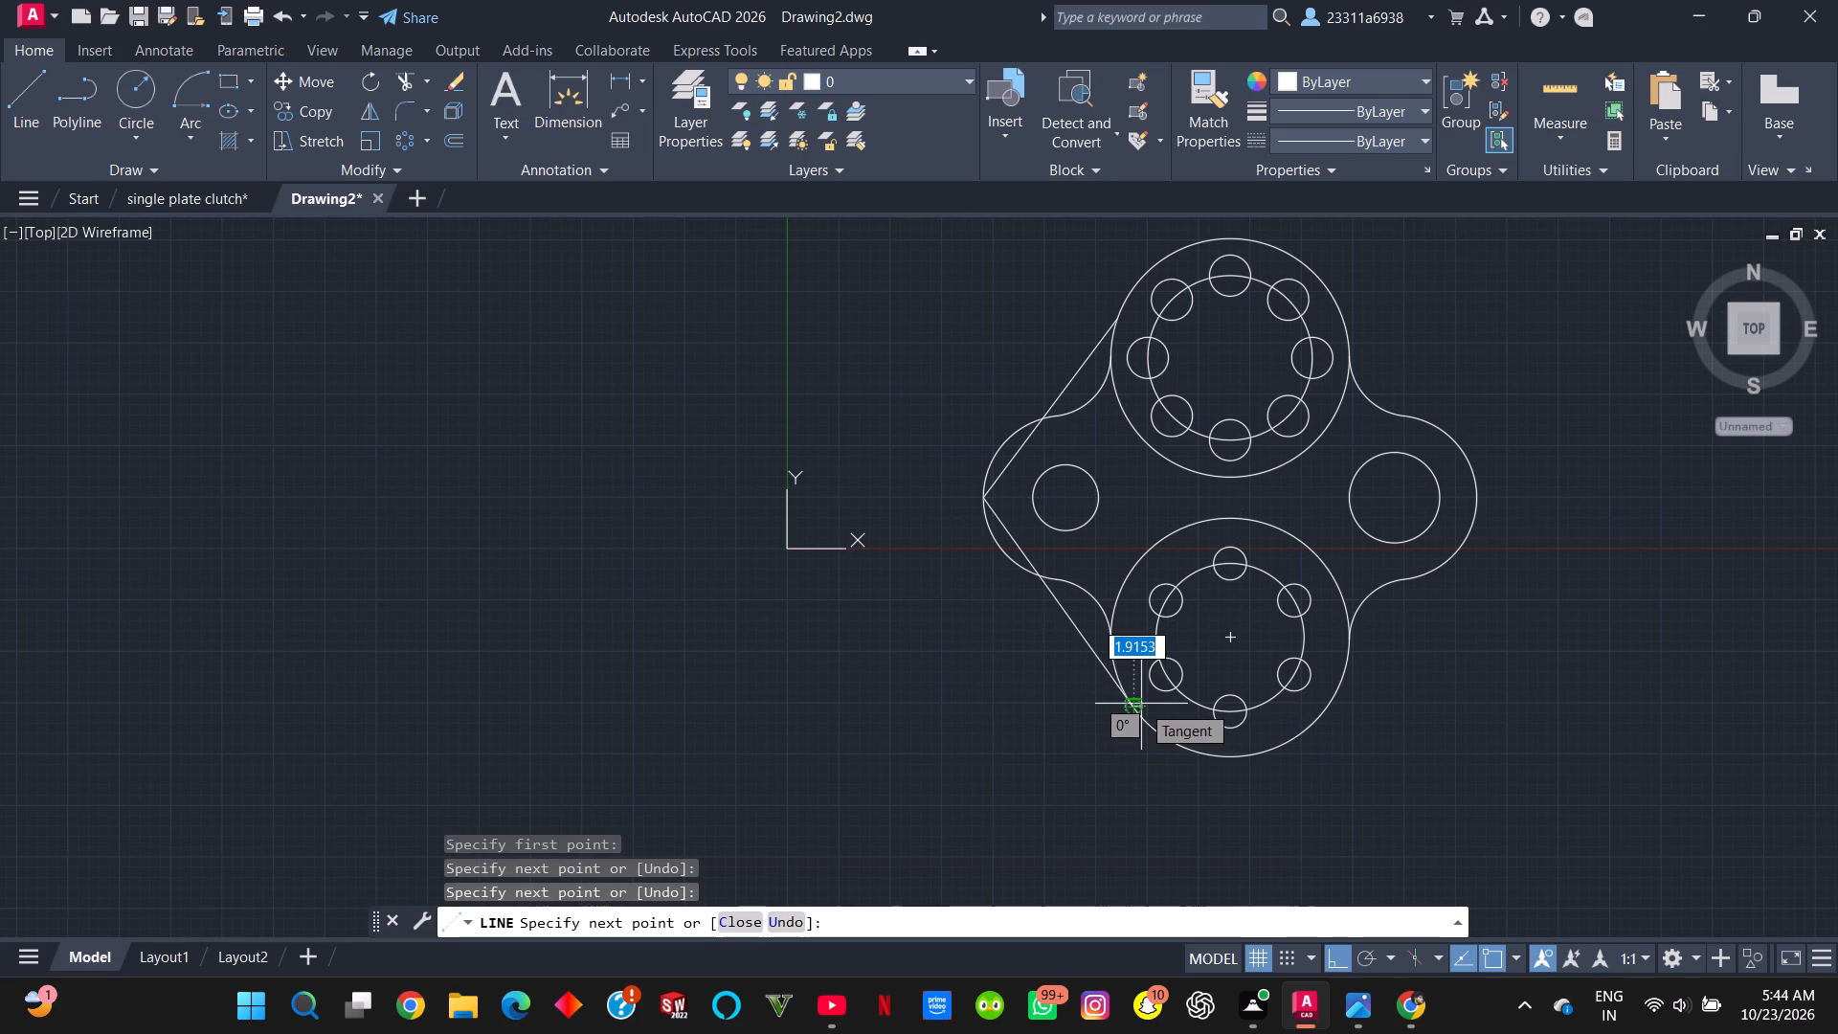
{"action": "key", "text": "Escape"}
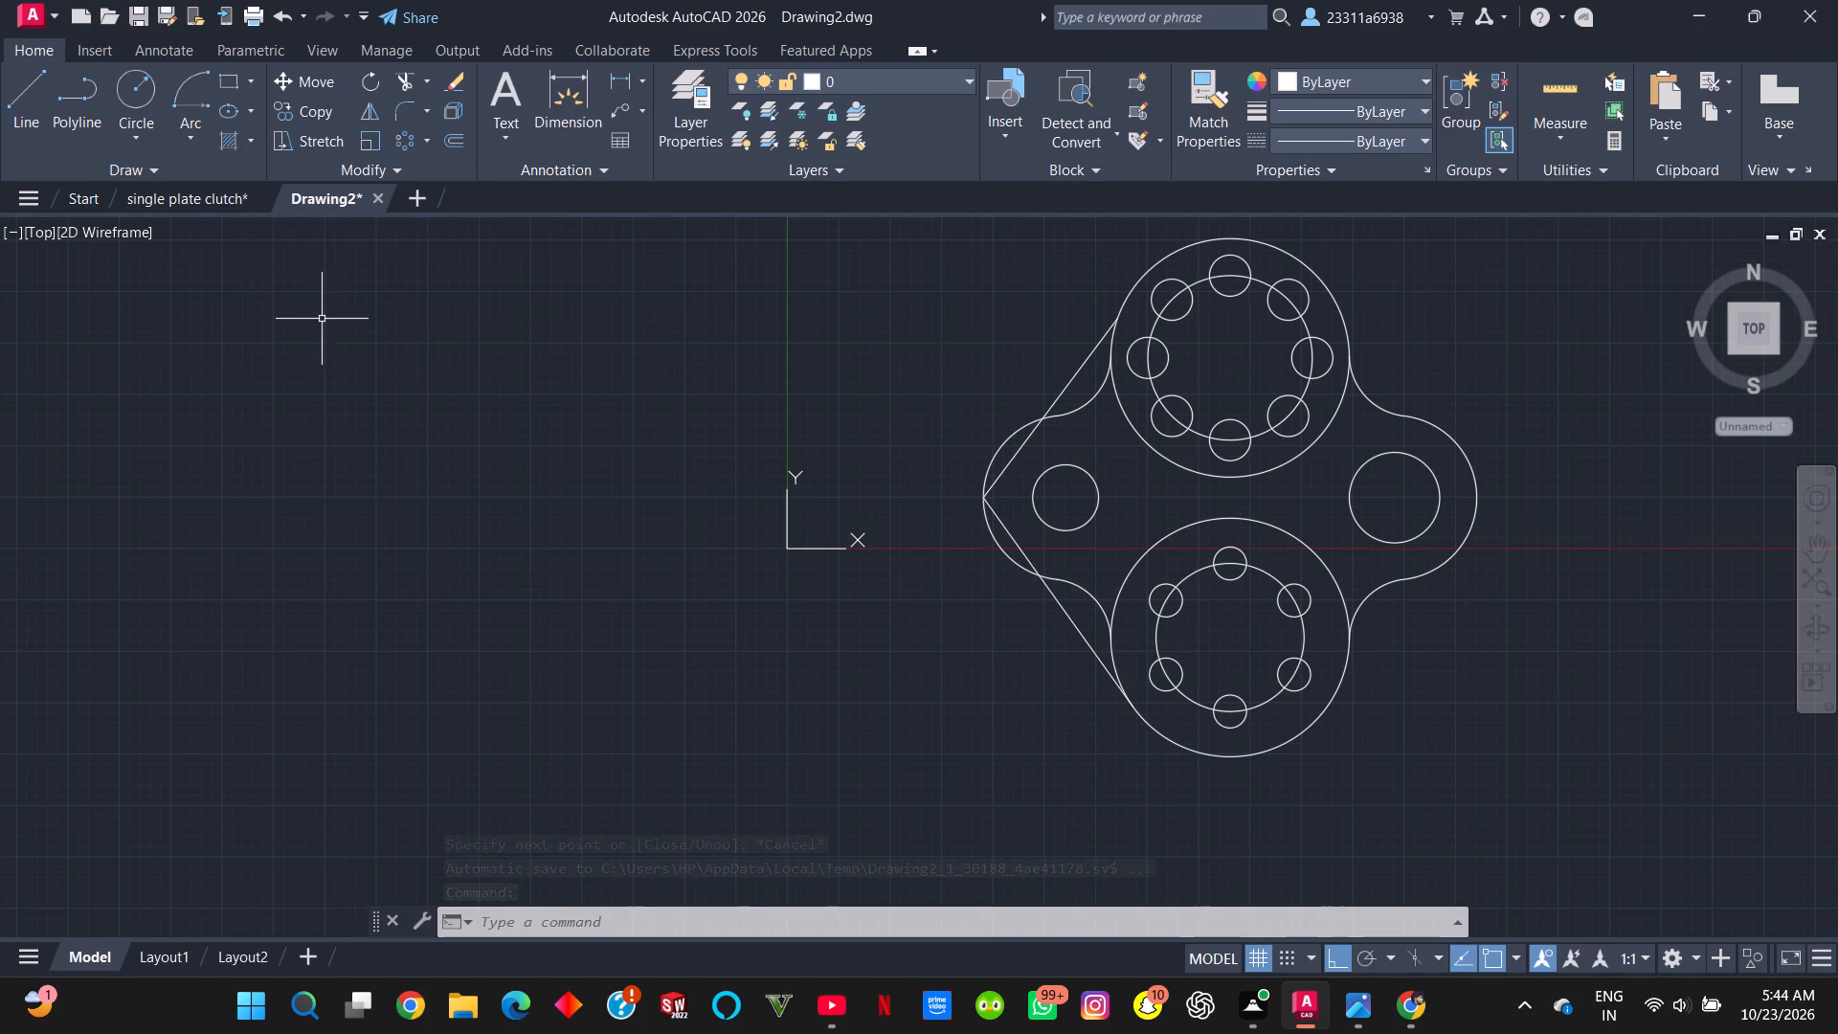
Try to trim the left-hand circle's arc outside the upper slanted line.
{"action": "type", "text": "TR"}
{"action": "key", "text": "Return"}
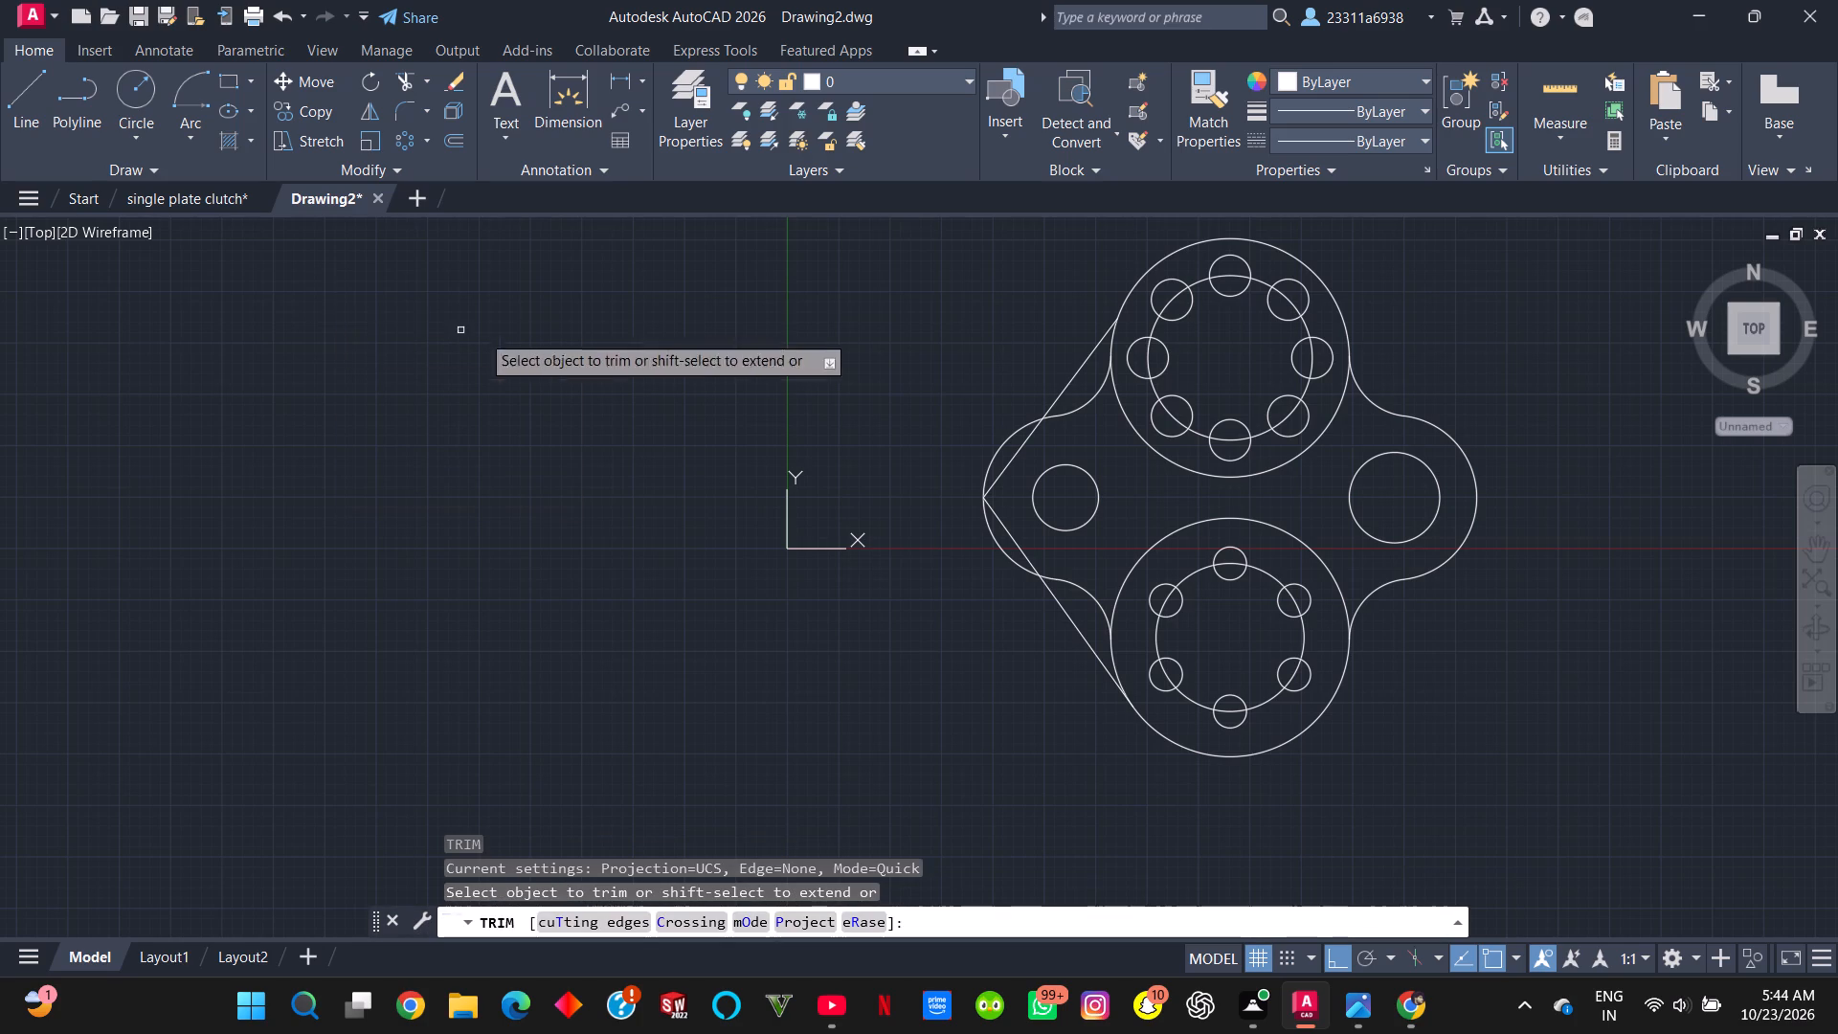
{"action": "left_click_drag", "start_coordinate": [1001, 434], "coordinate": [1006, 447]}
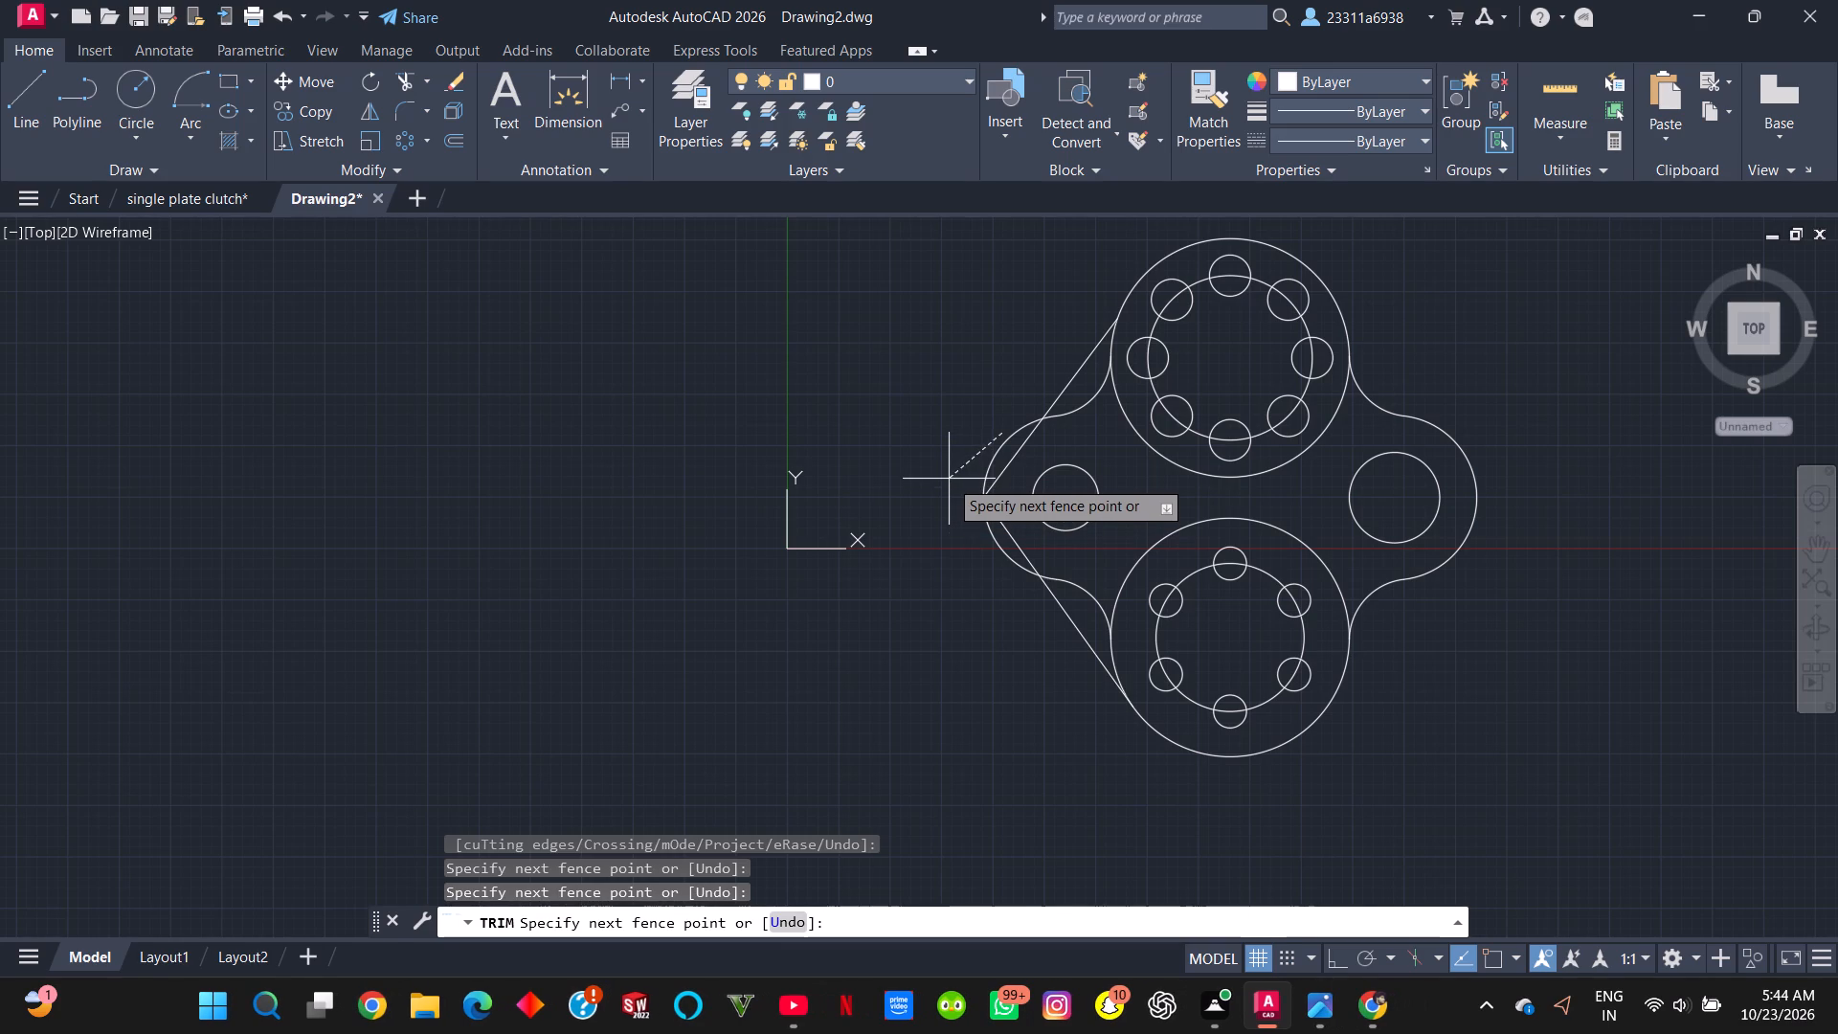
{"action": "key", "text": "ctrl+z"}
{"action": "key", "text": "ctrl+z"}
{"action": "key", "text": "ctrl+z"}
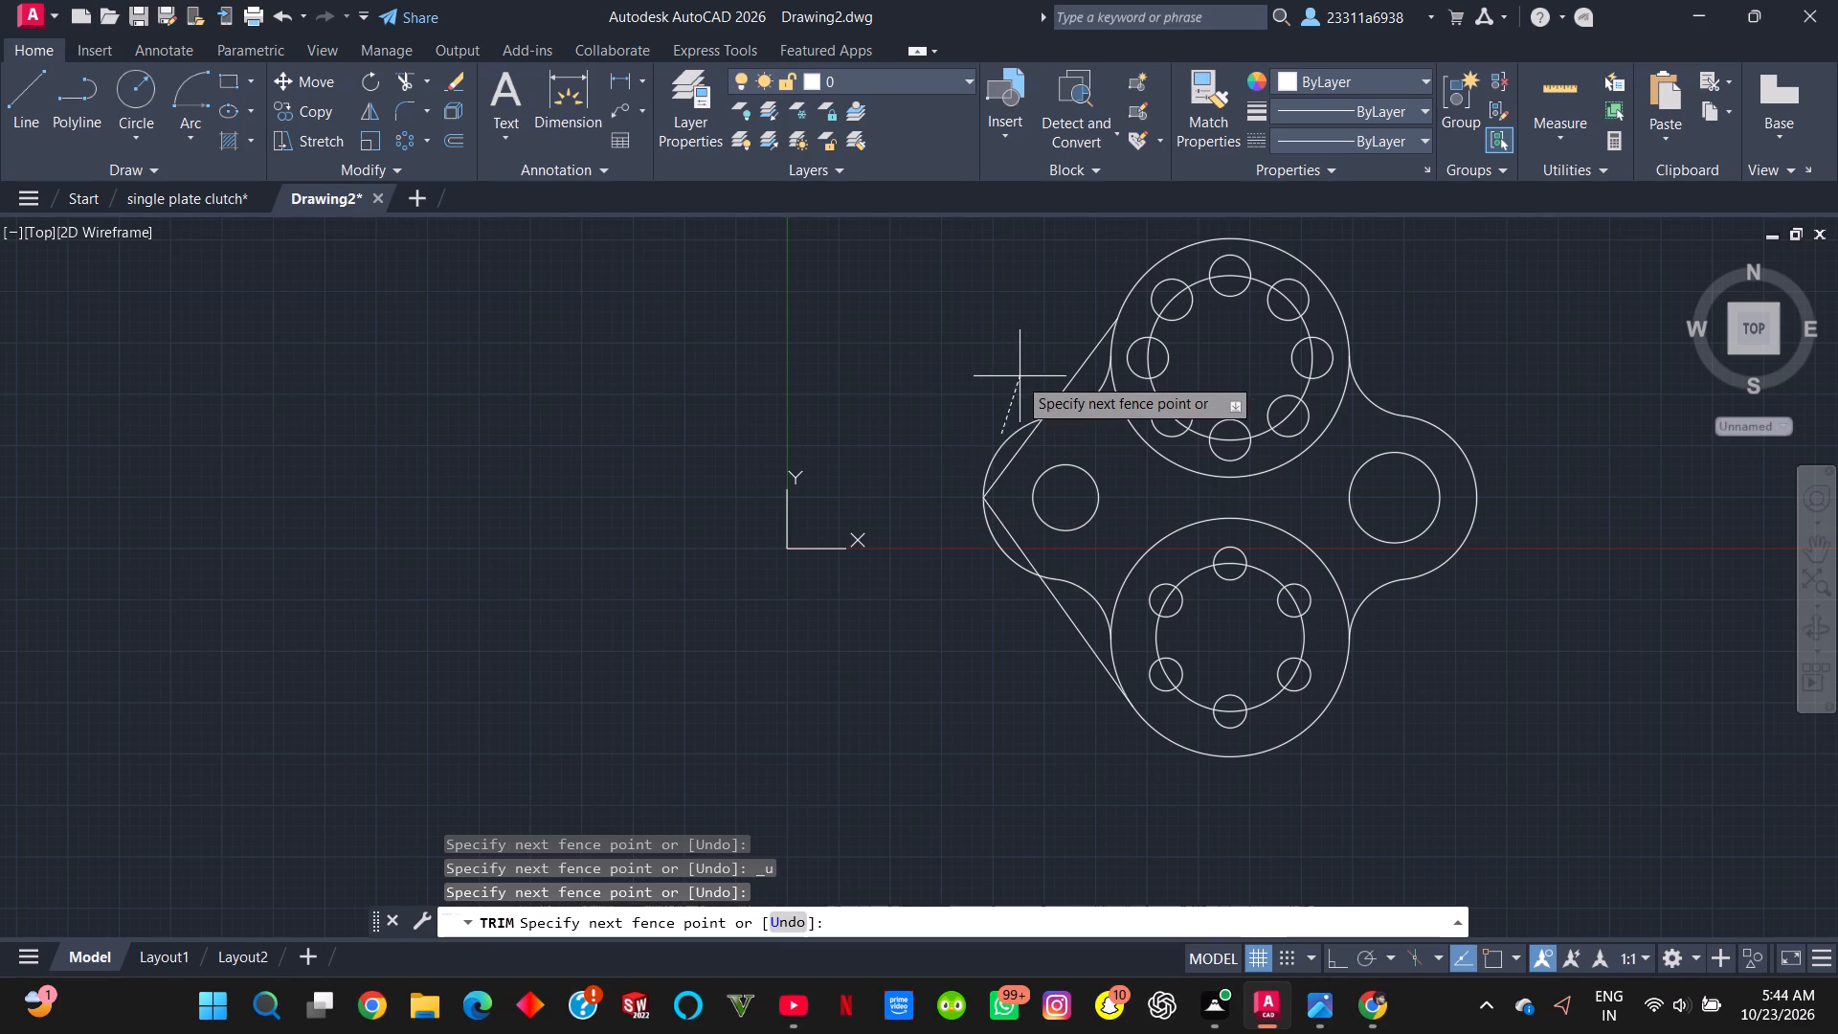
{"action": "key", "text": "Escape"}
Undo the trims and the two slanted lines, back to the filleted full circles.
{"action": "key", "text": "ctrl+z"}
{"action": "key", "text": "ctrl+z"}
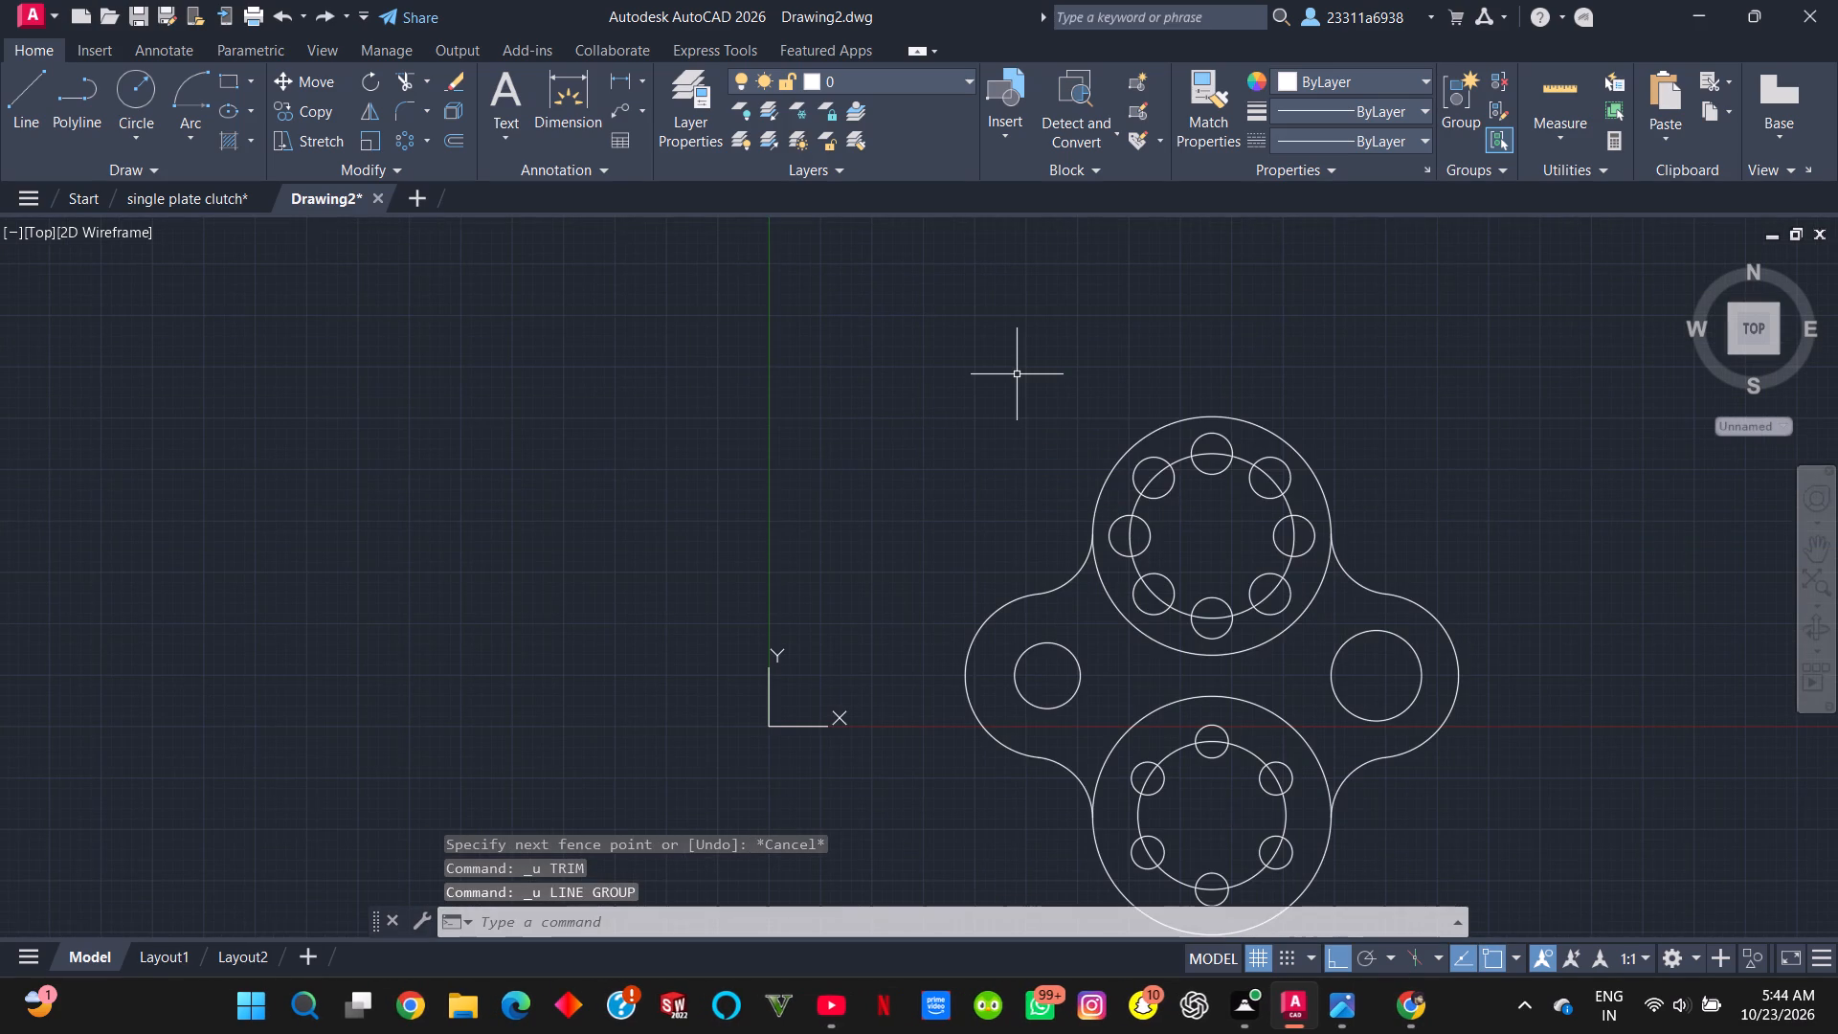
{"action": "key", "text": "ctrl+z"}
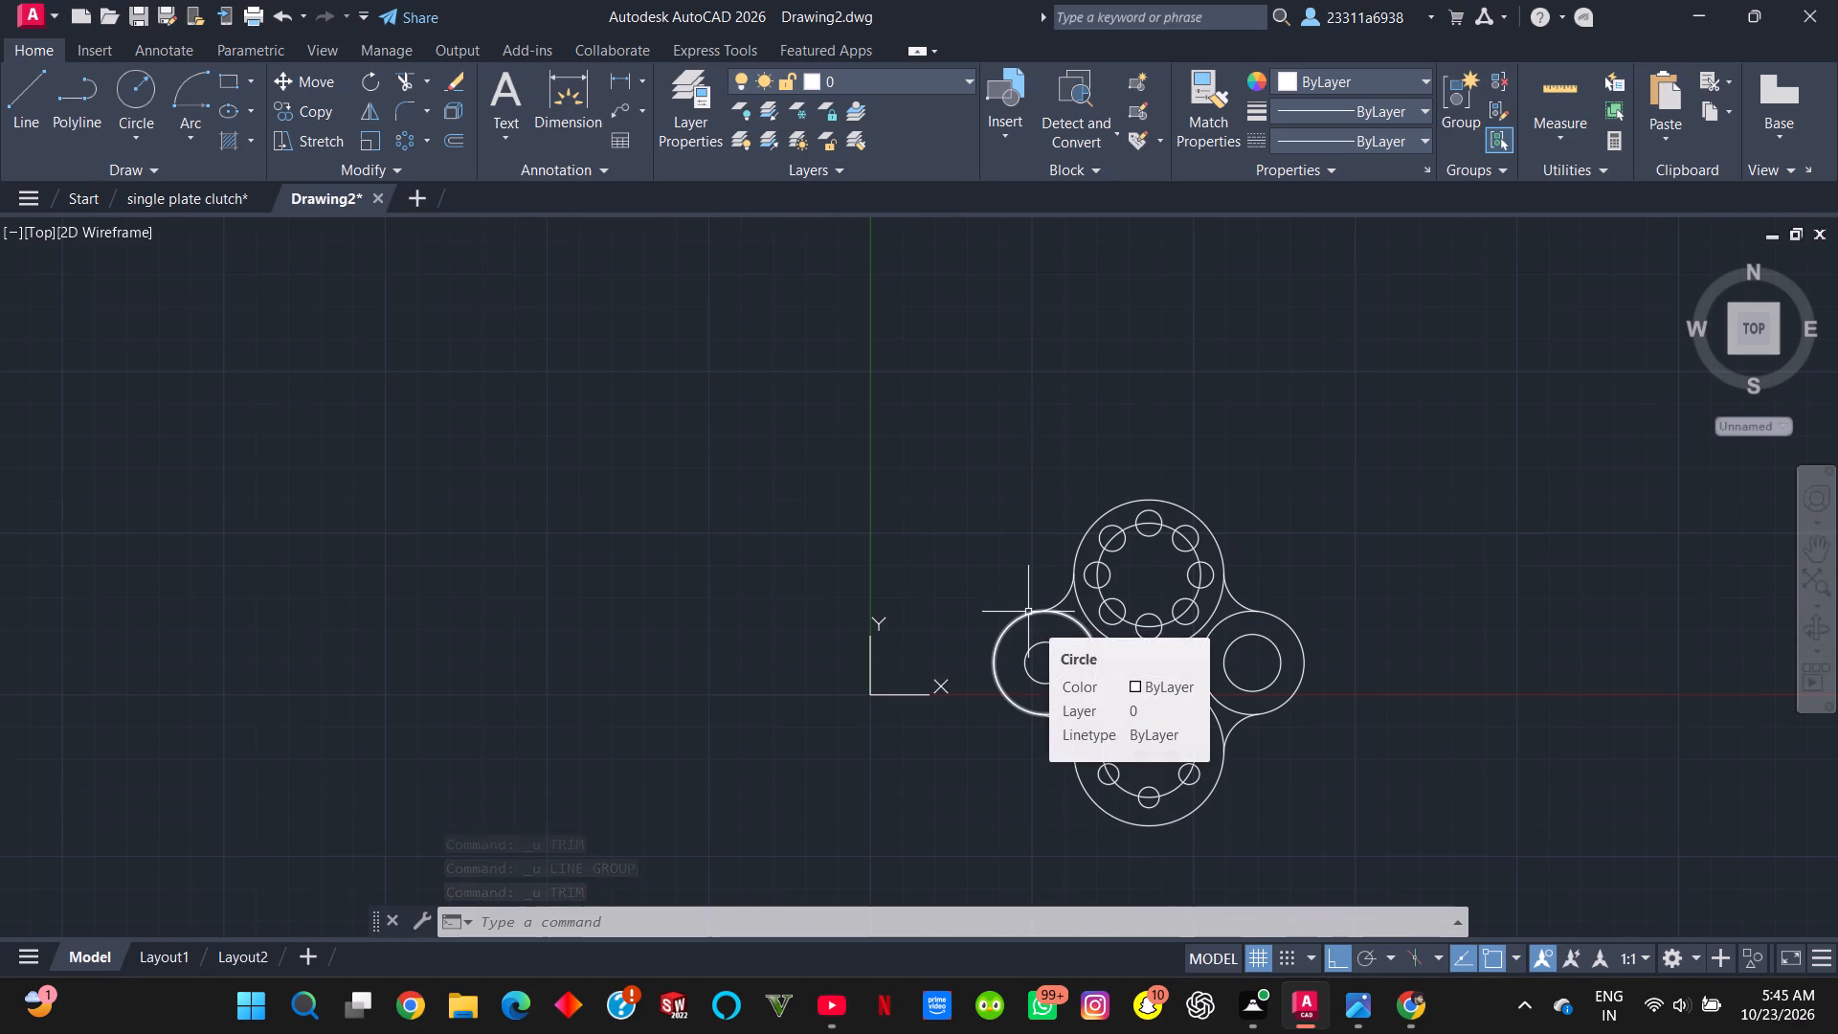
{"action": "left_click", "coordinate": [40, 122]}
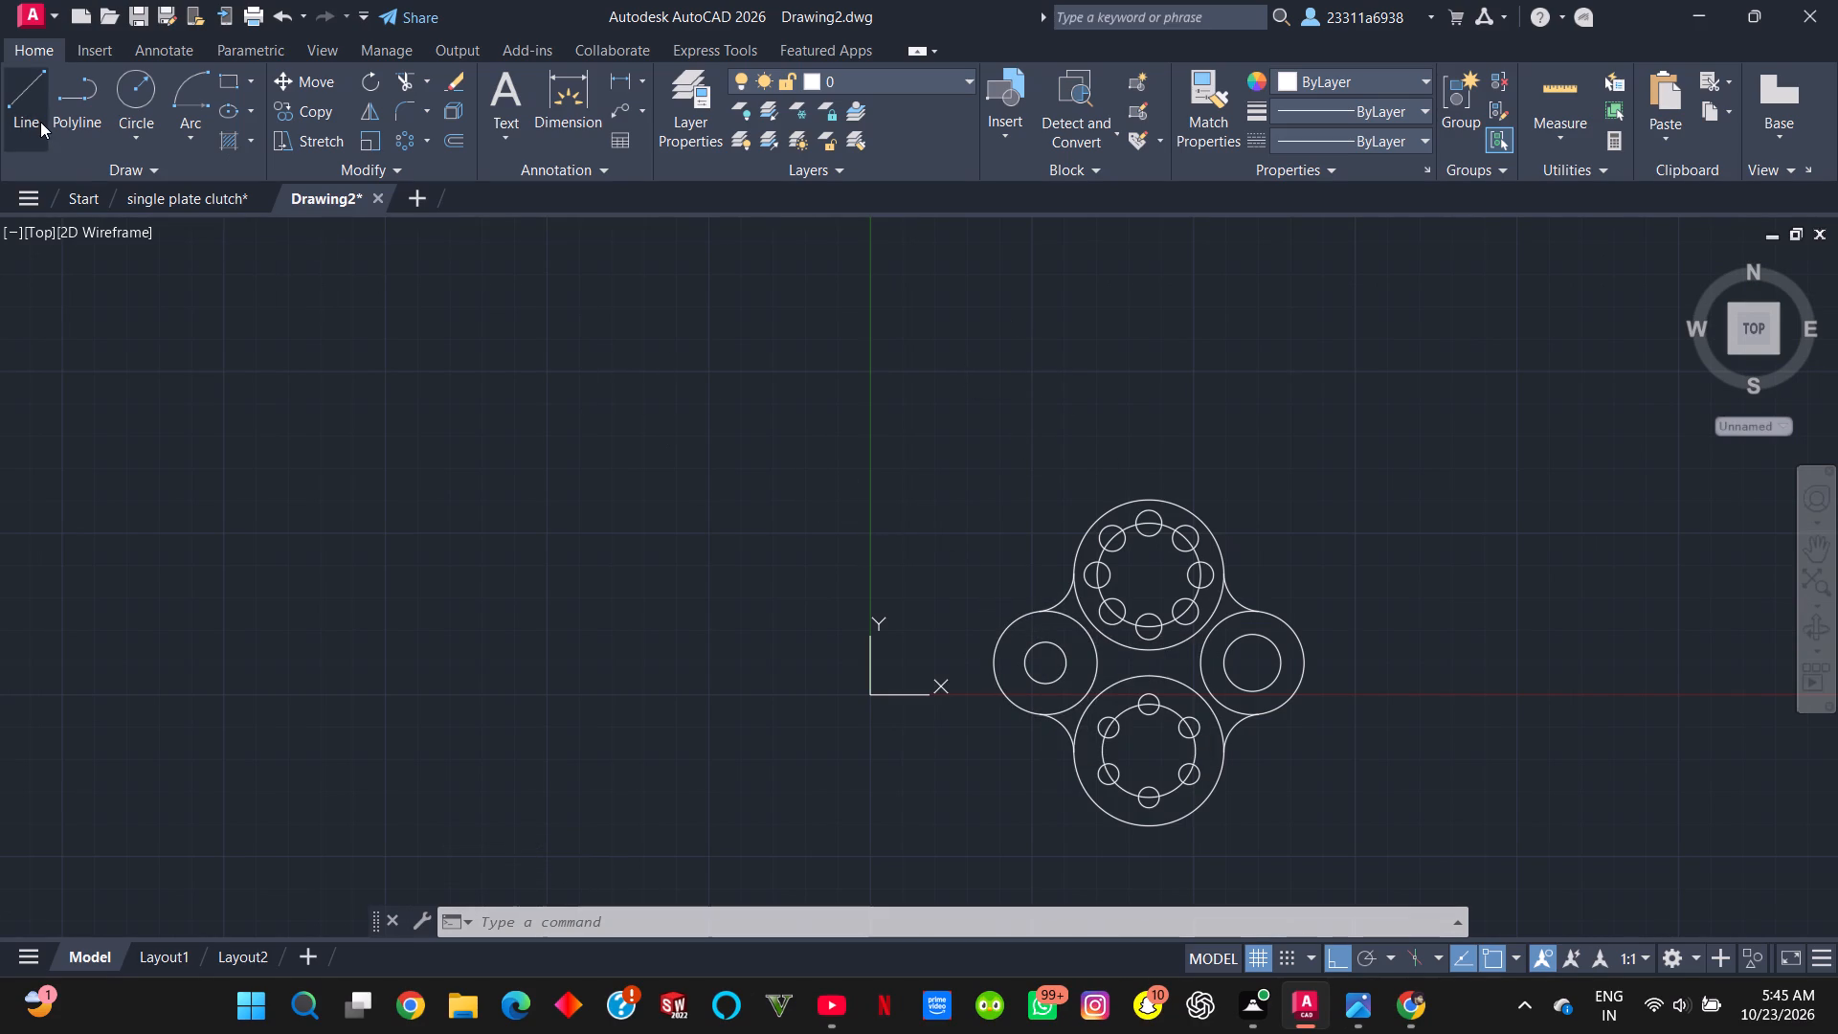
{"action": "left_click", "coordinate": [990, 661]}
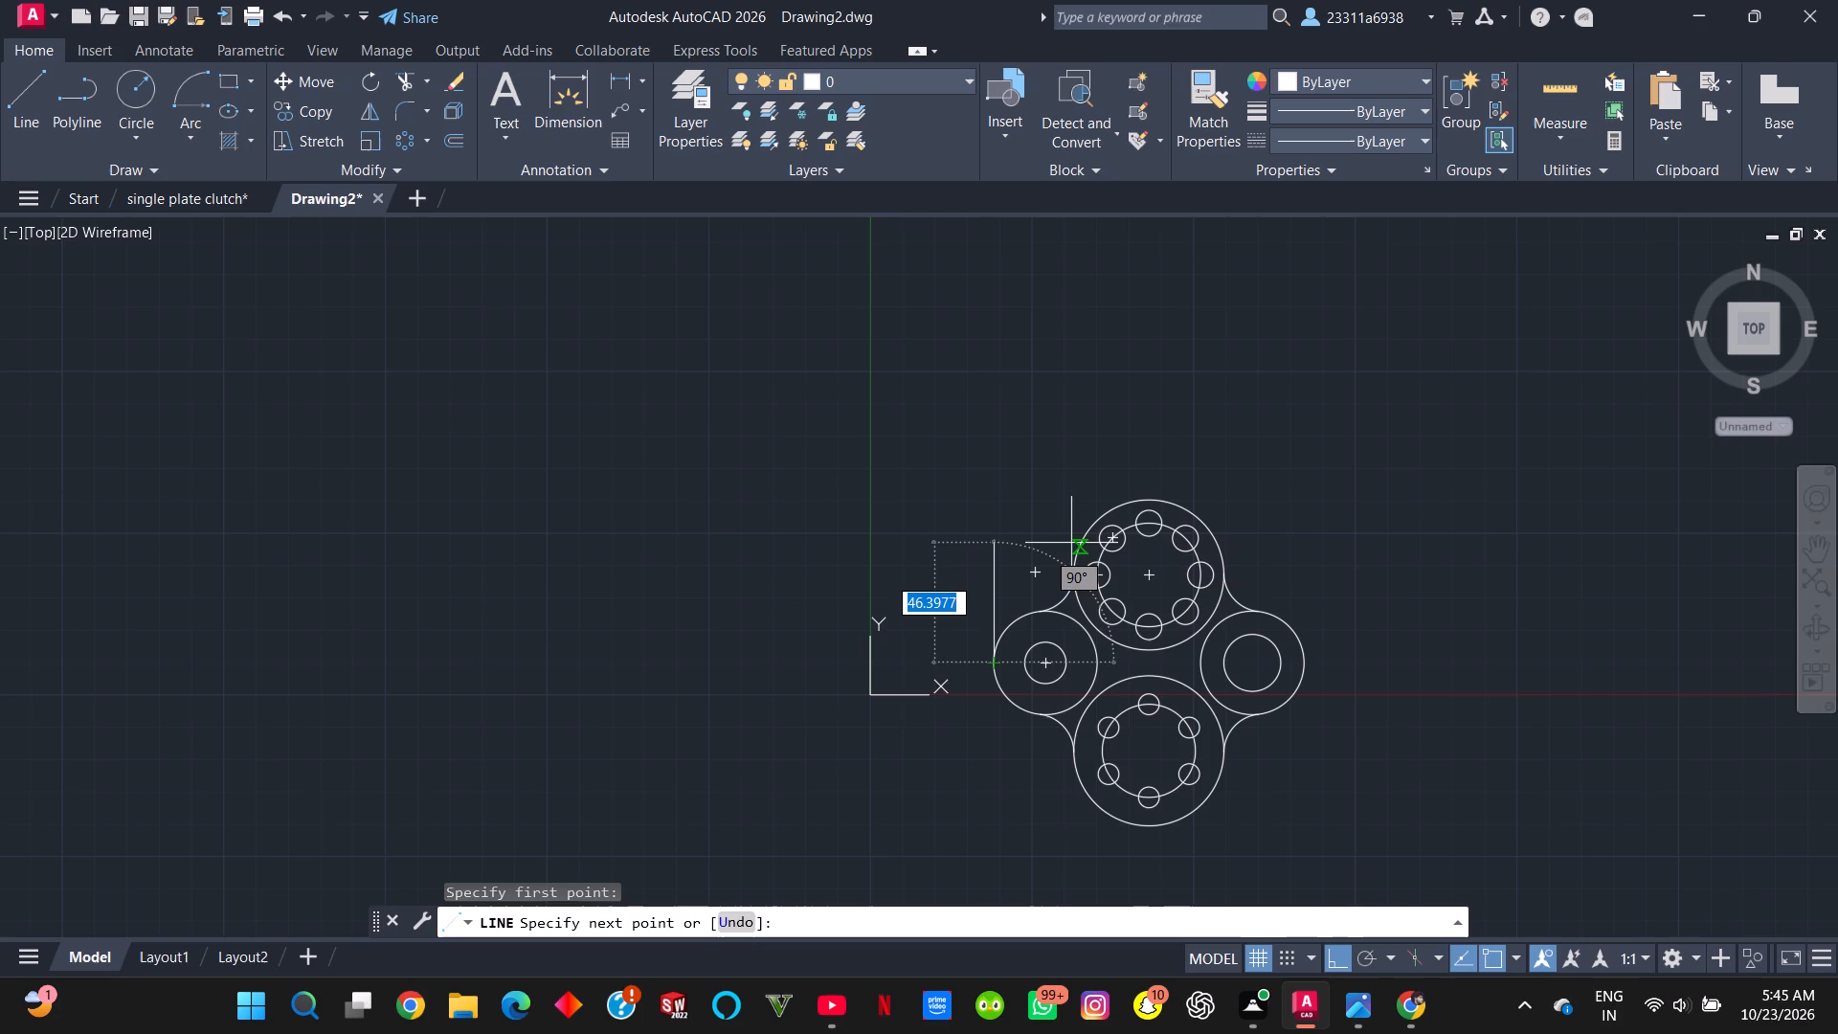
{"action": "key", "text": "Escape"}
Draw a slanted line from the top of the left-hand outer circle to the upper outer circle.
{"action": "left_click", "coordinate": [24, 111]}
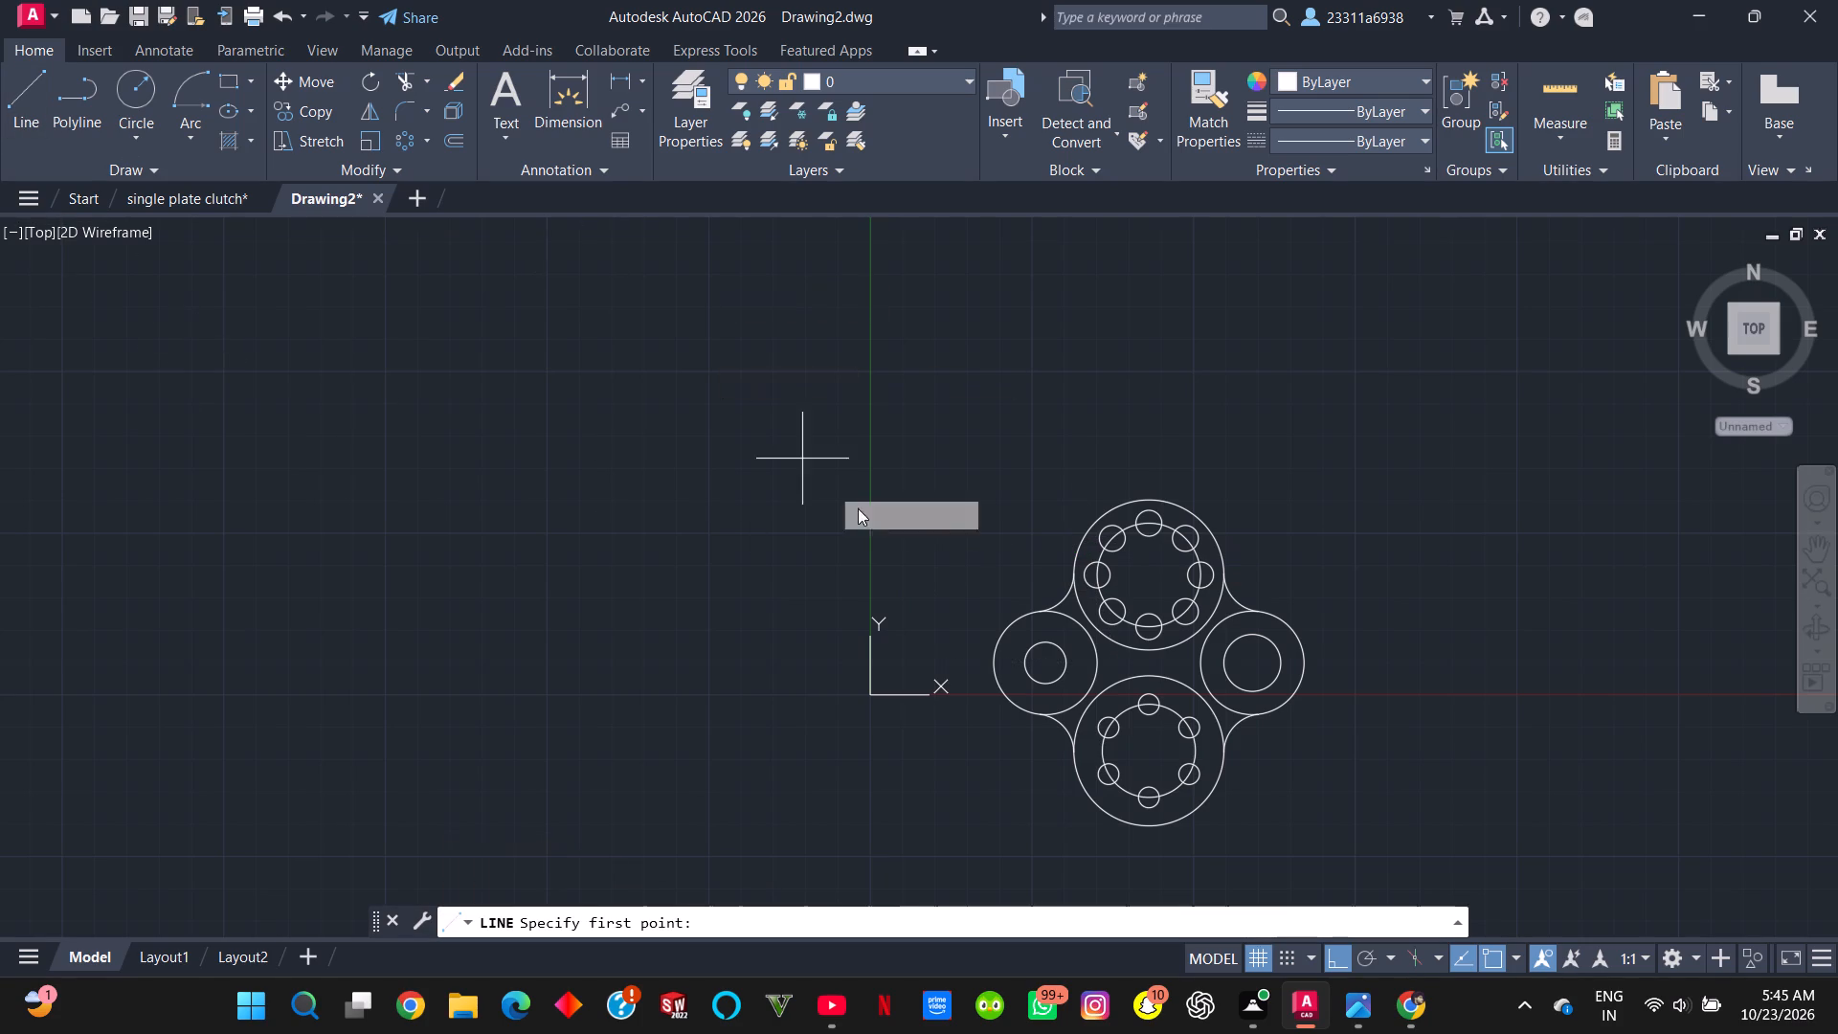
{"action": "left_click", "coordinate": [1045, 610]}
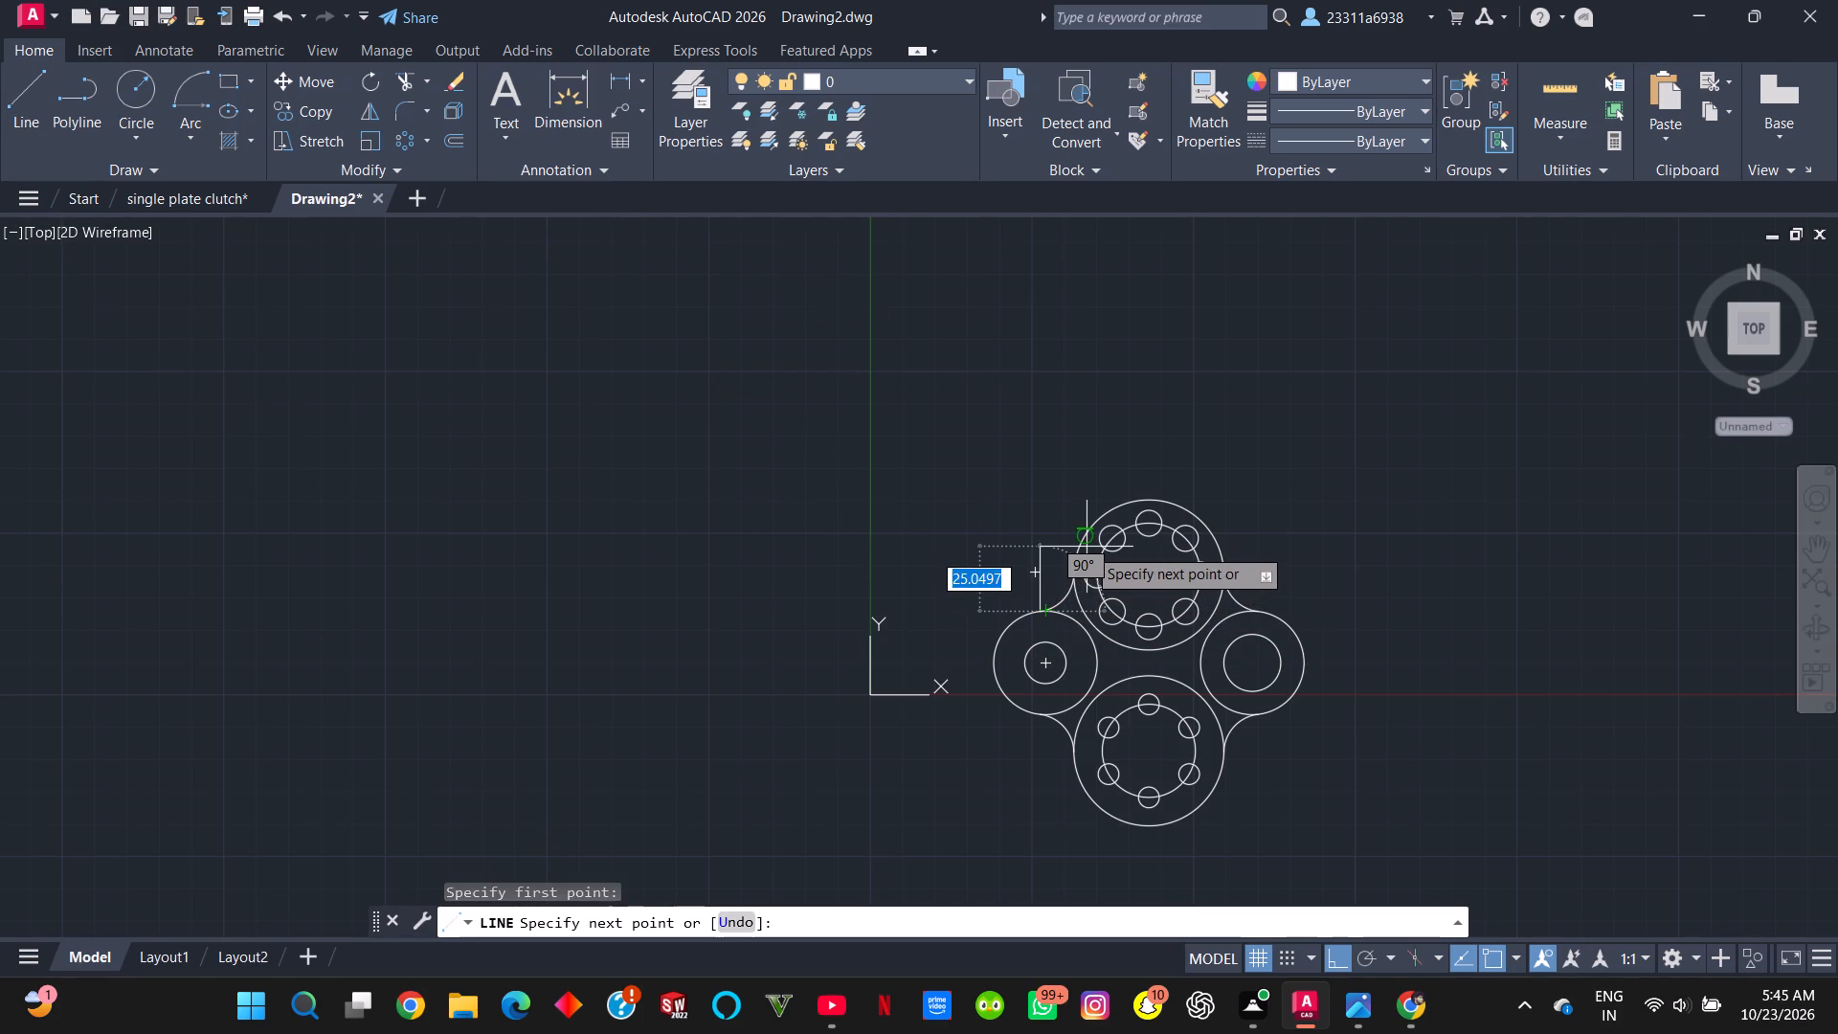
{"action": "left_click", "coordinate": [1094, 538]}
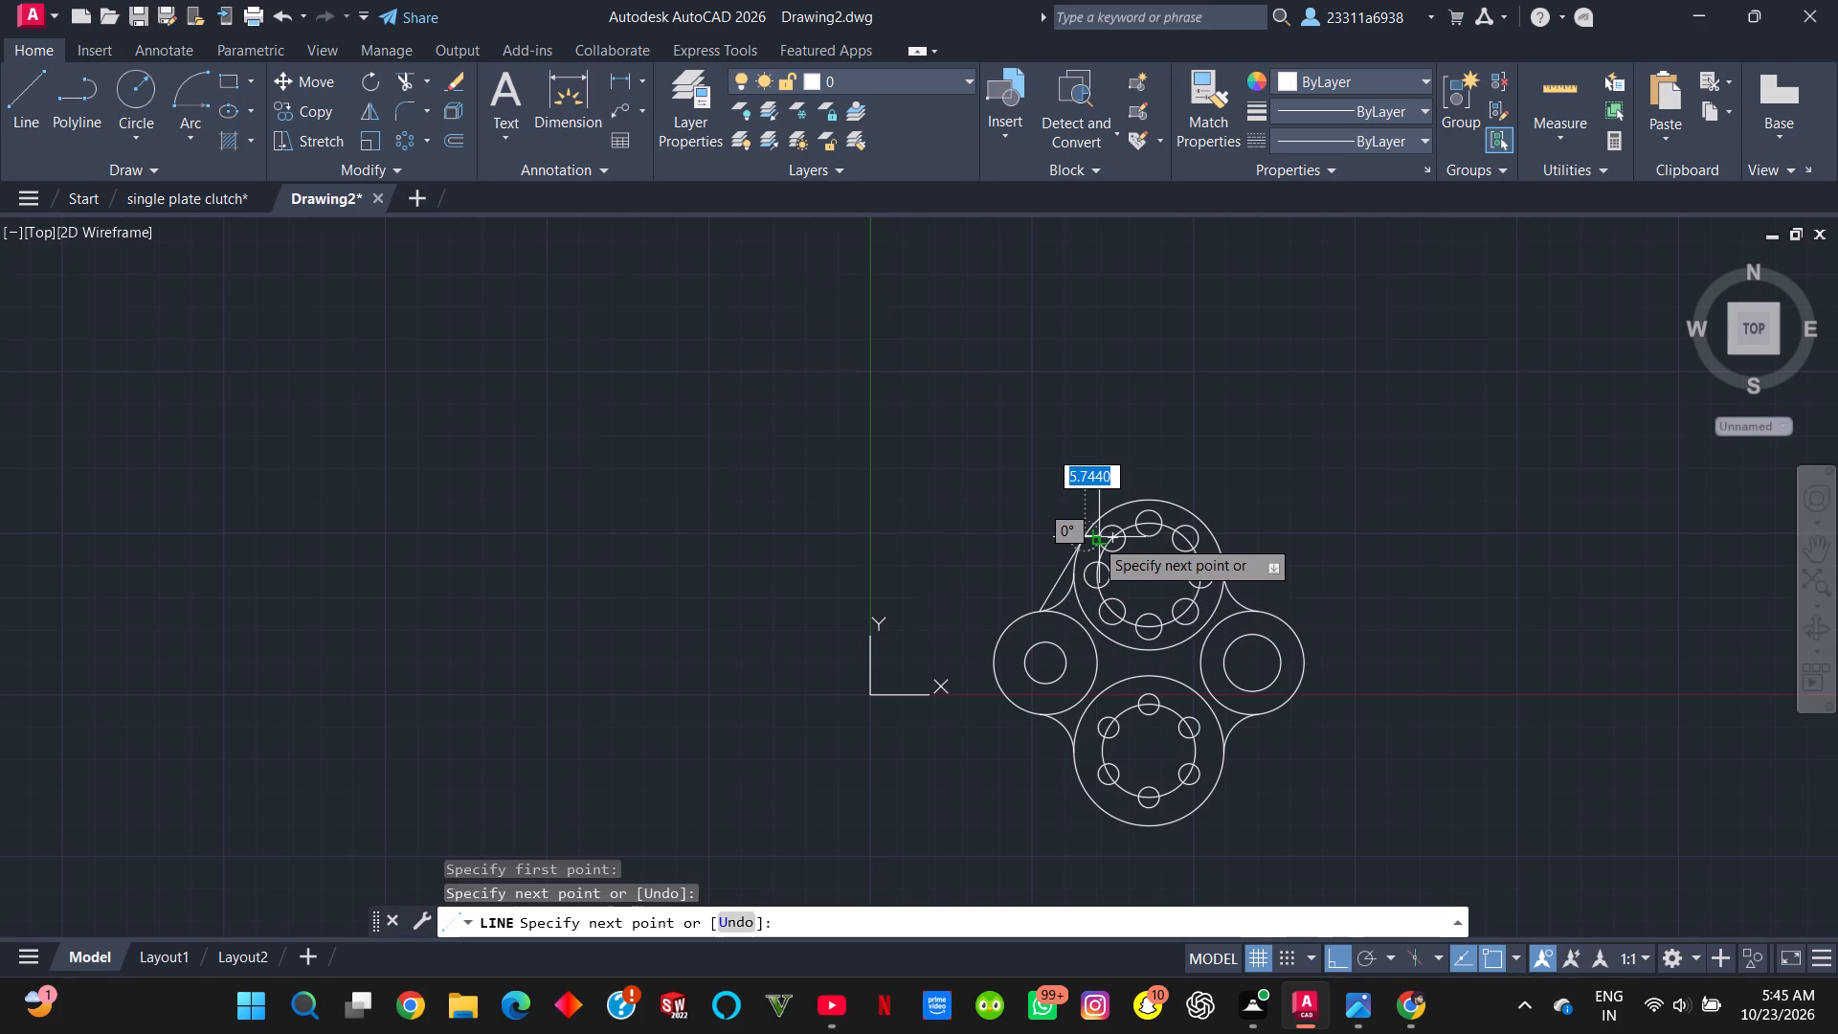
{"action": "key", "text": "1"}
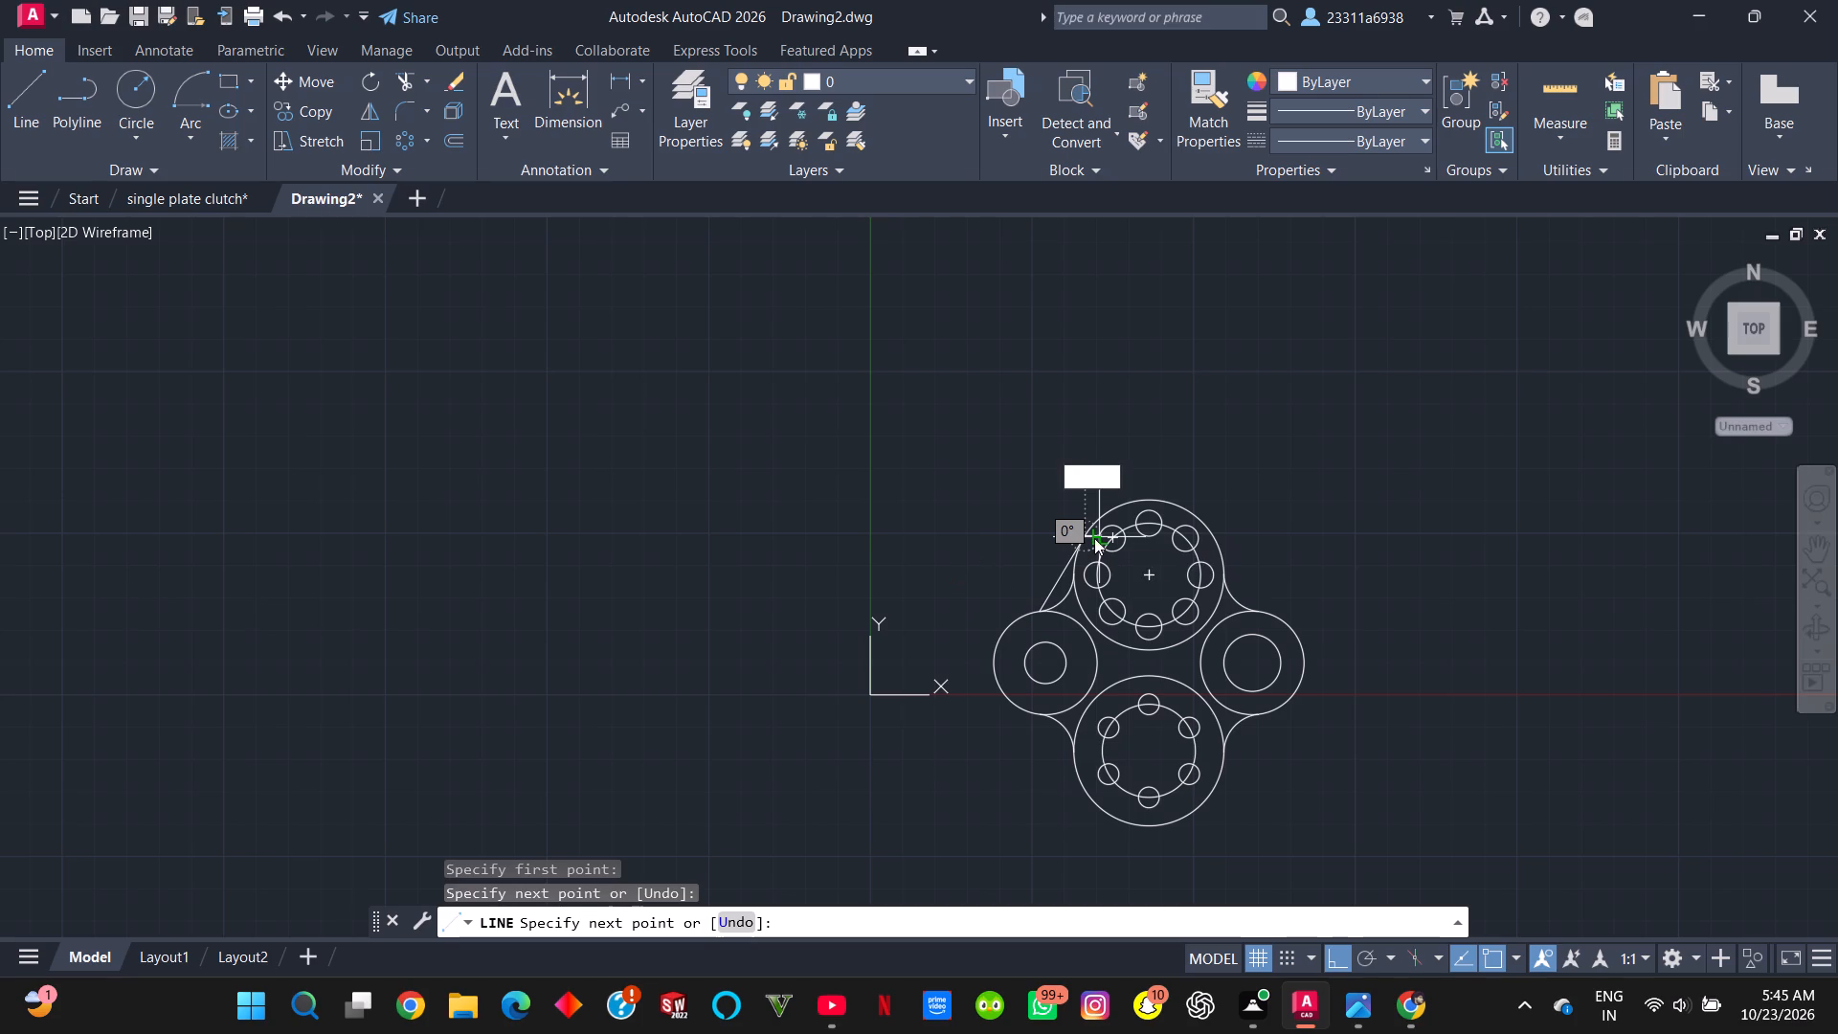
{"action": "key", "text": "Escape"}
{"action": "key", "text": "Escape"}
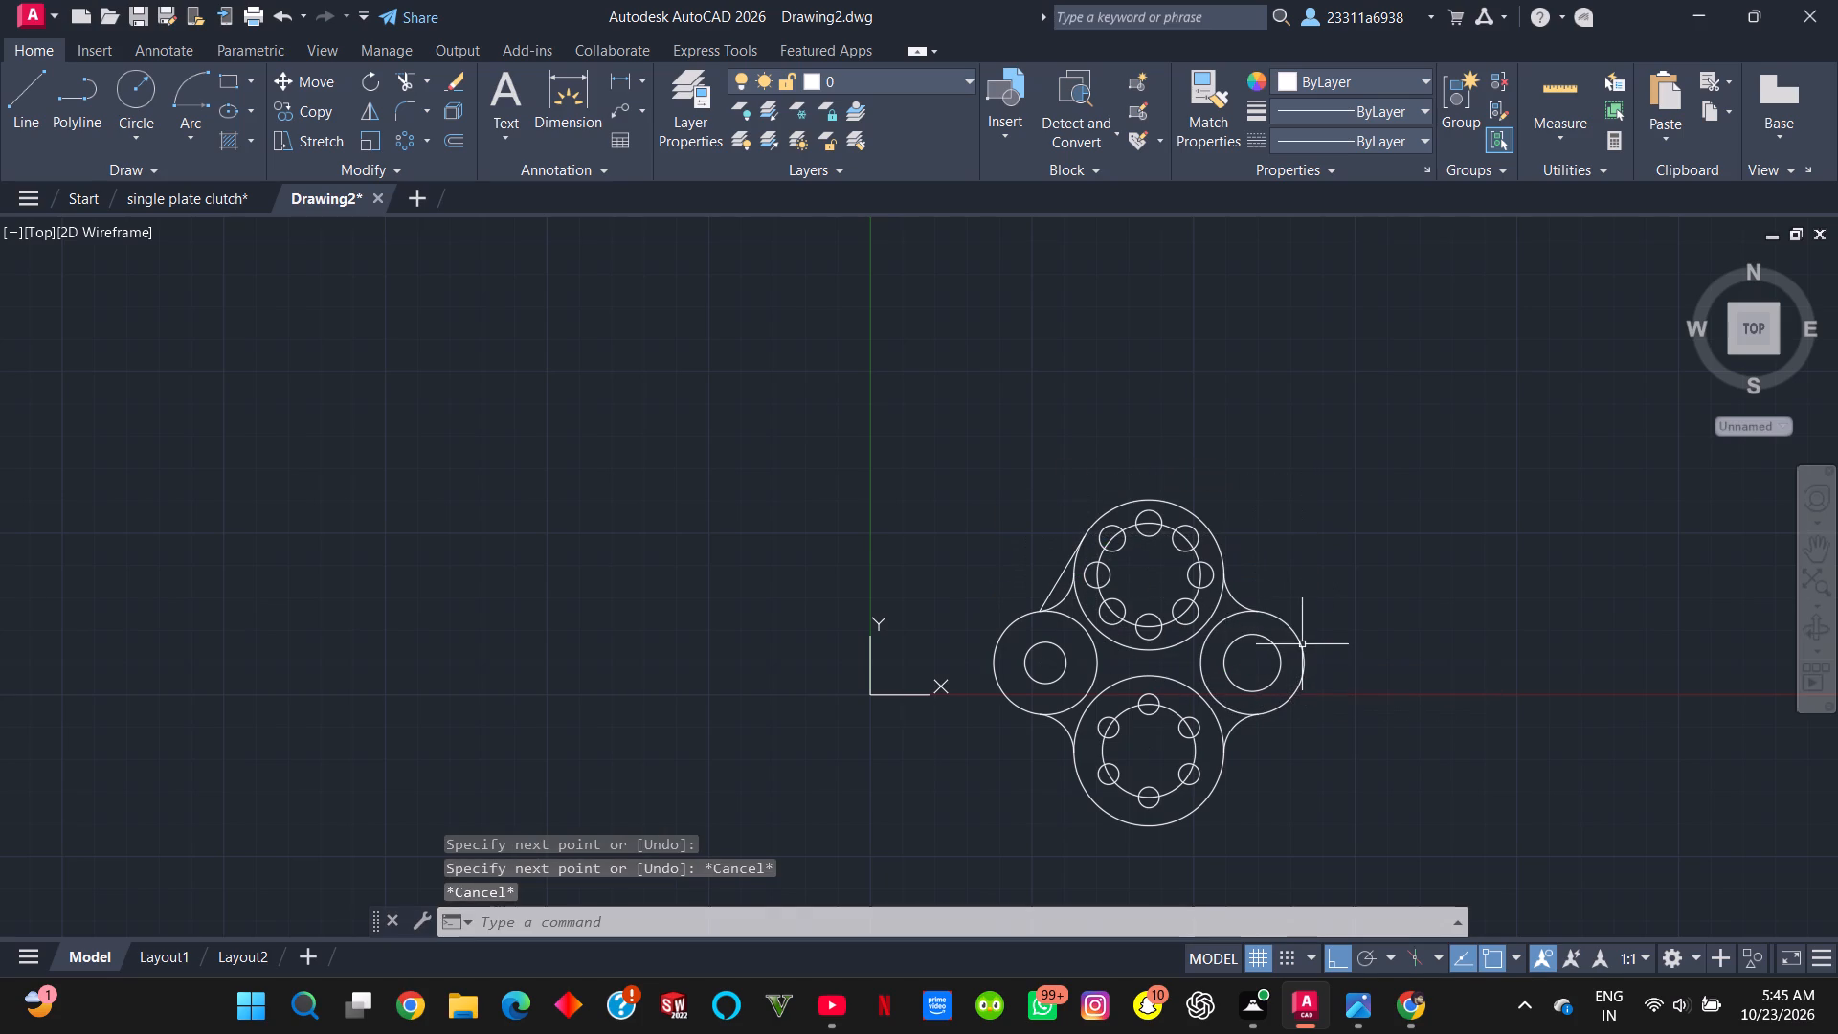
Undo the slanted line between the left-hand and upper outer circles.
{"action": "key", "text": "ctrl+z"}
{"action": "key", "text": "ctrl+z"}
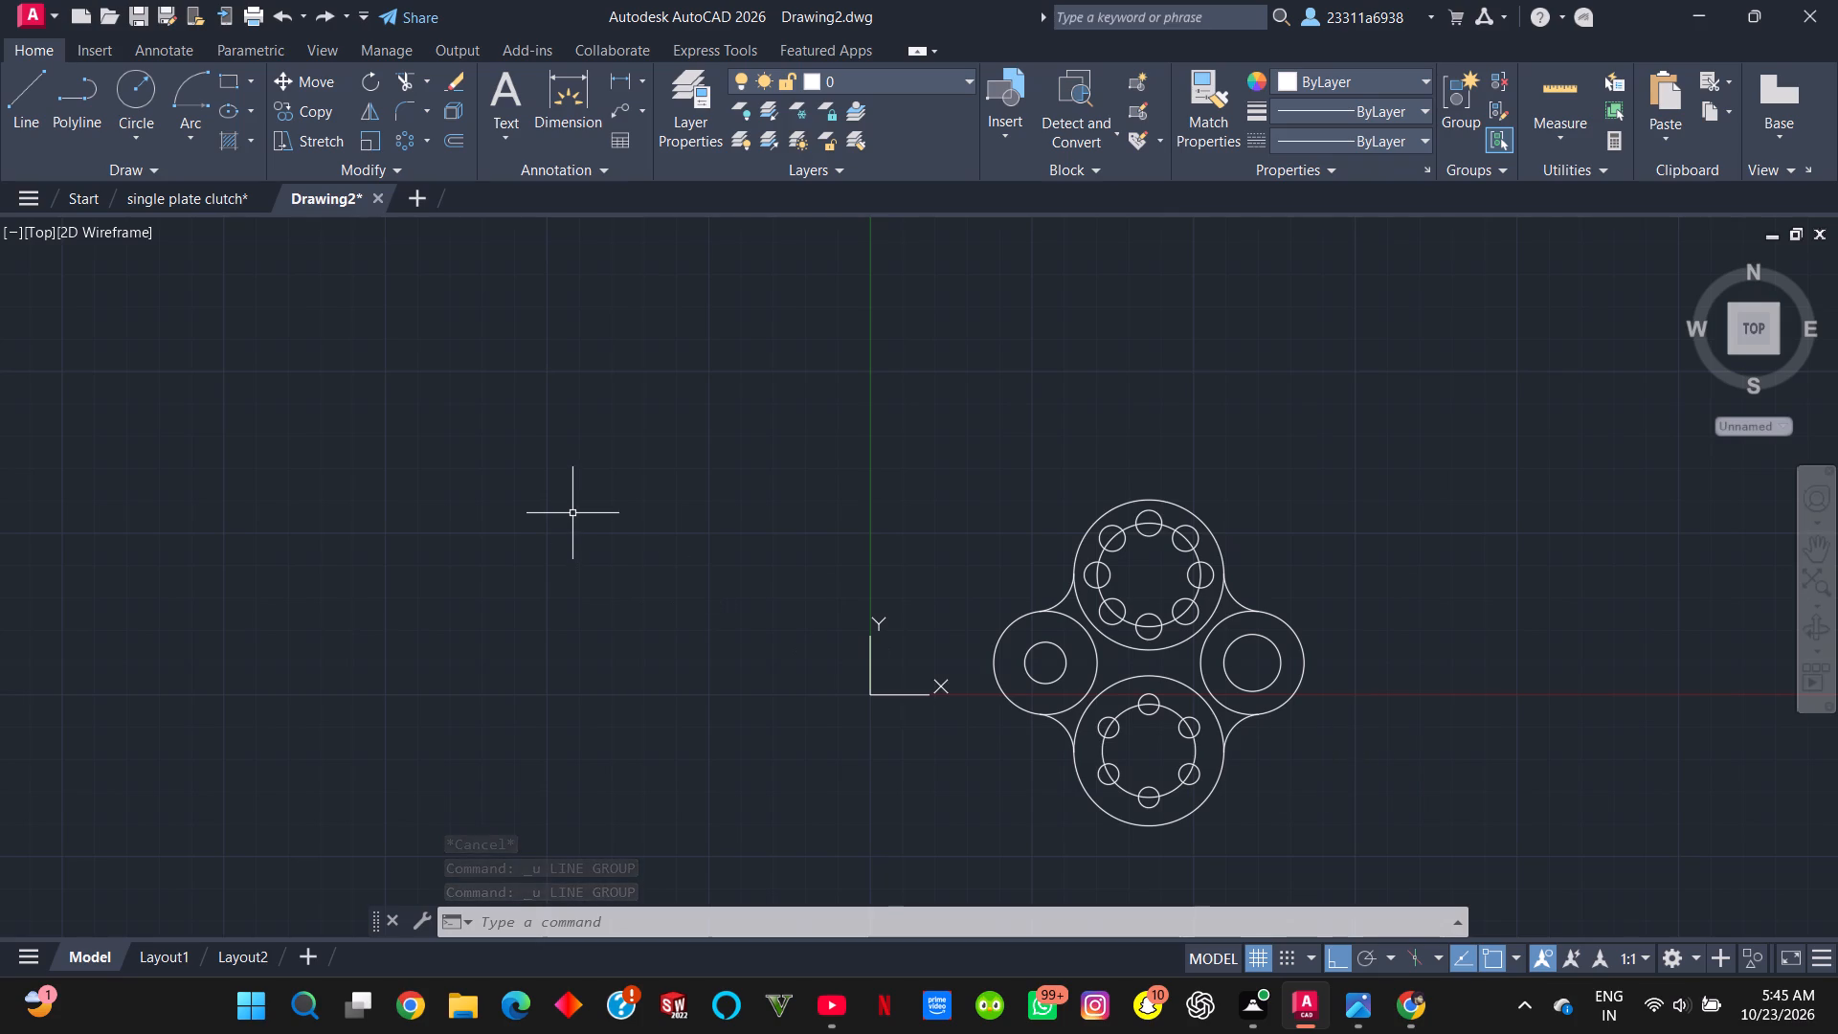
Trim away the inward-facing arcs of the right and left outer circles between their fillets.
{"action": "type", "text": "TR"}
{"action": "key", "text": "Return"}
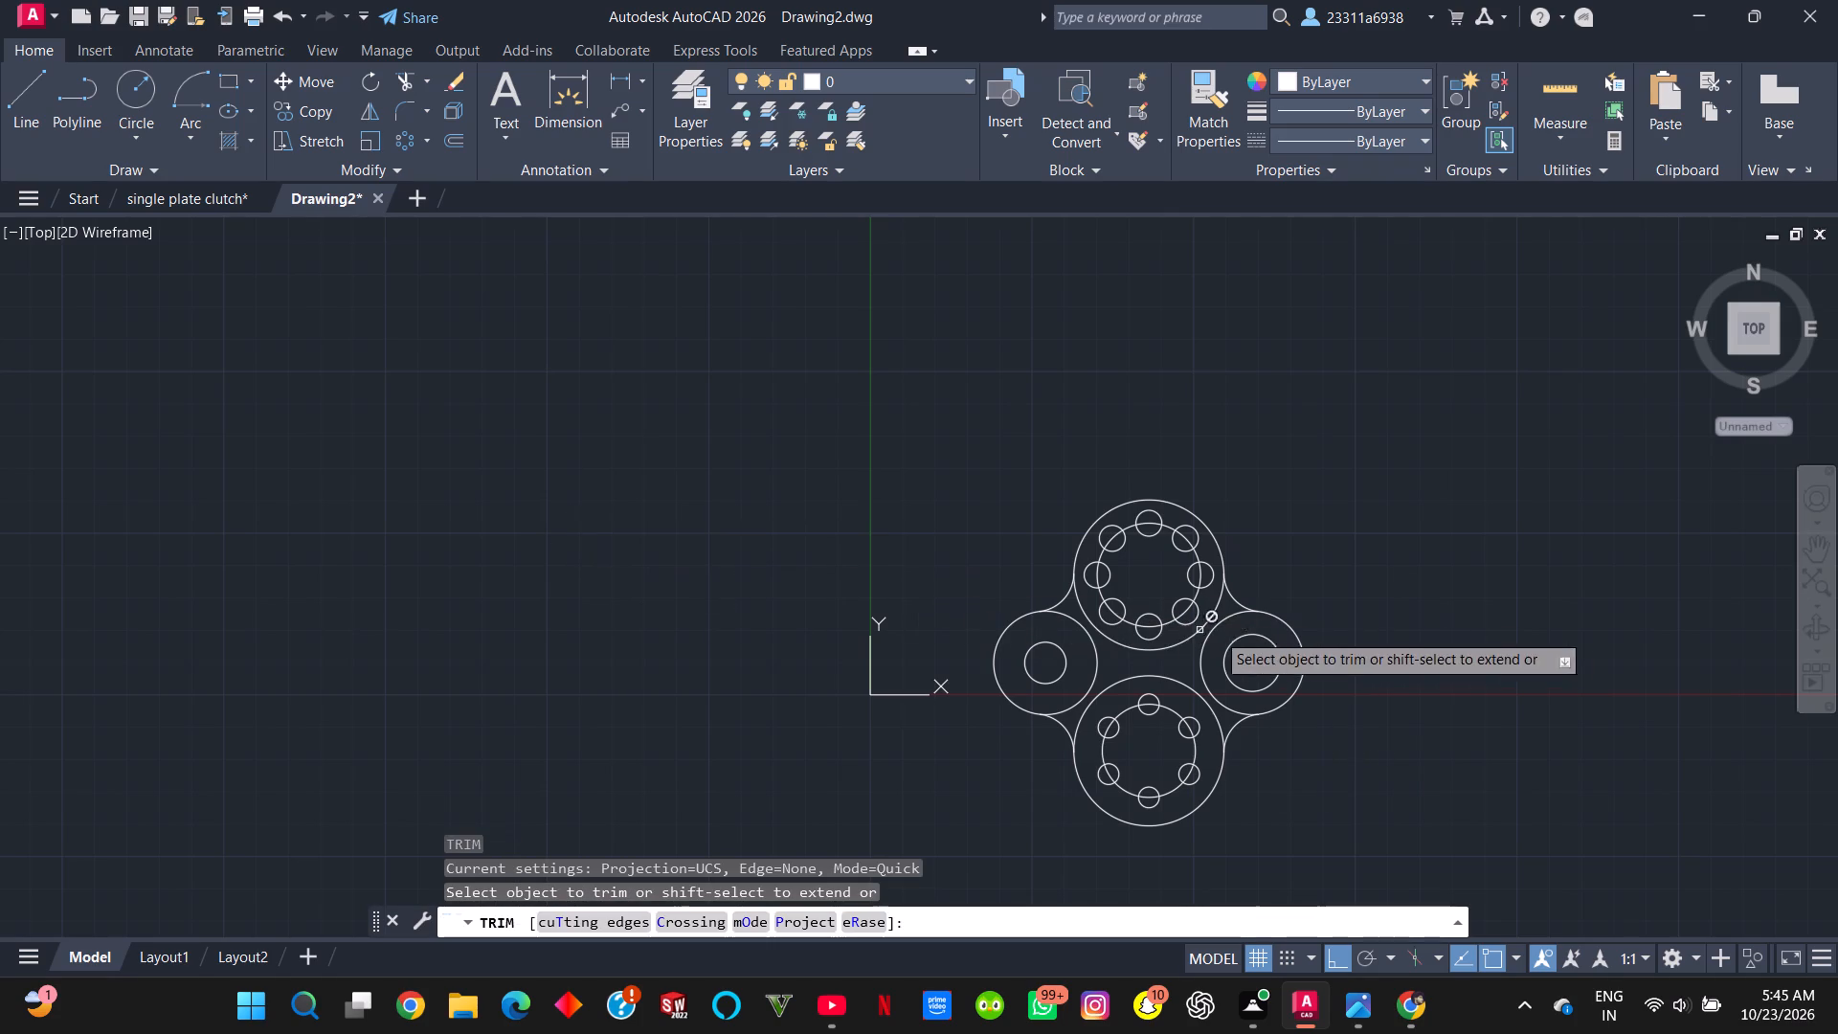
{"action": "left_click_drag", "start_coordinate": [1189, 666], "coordinate": [1210, 658]}
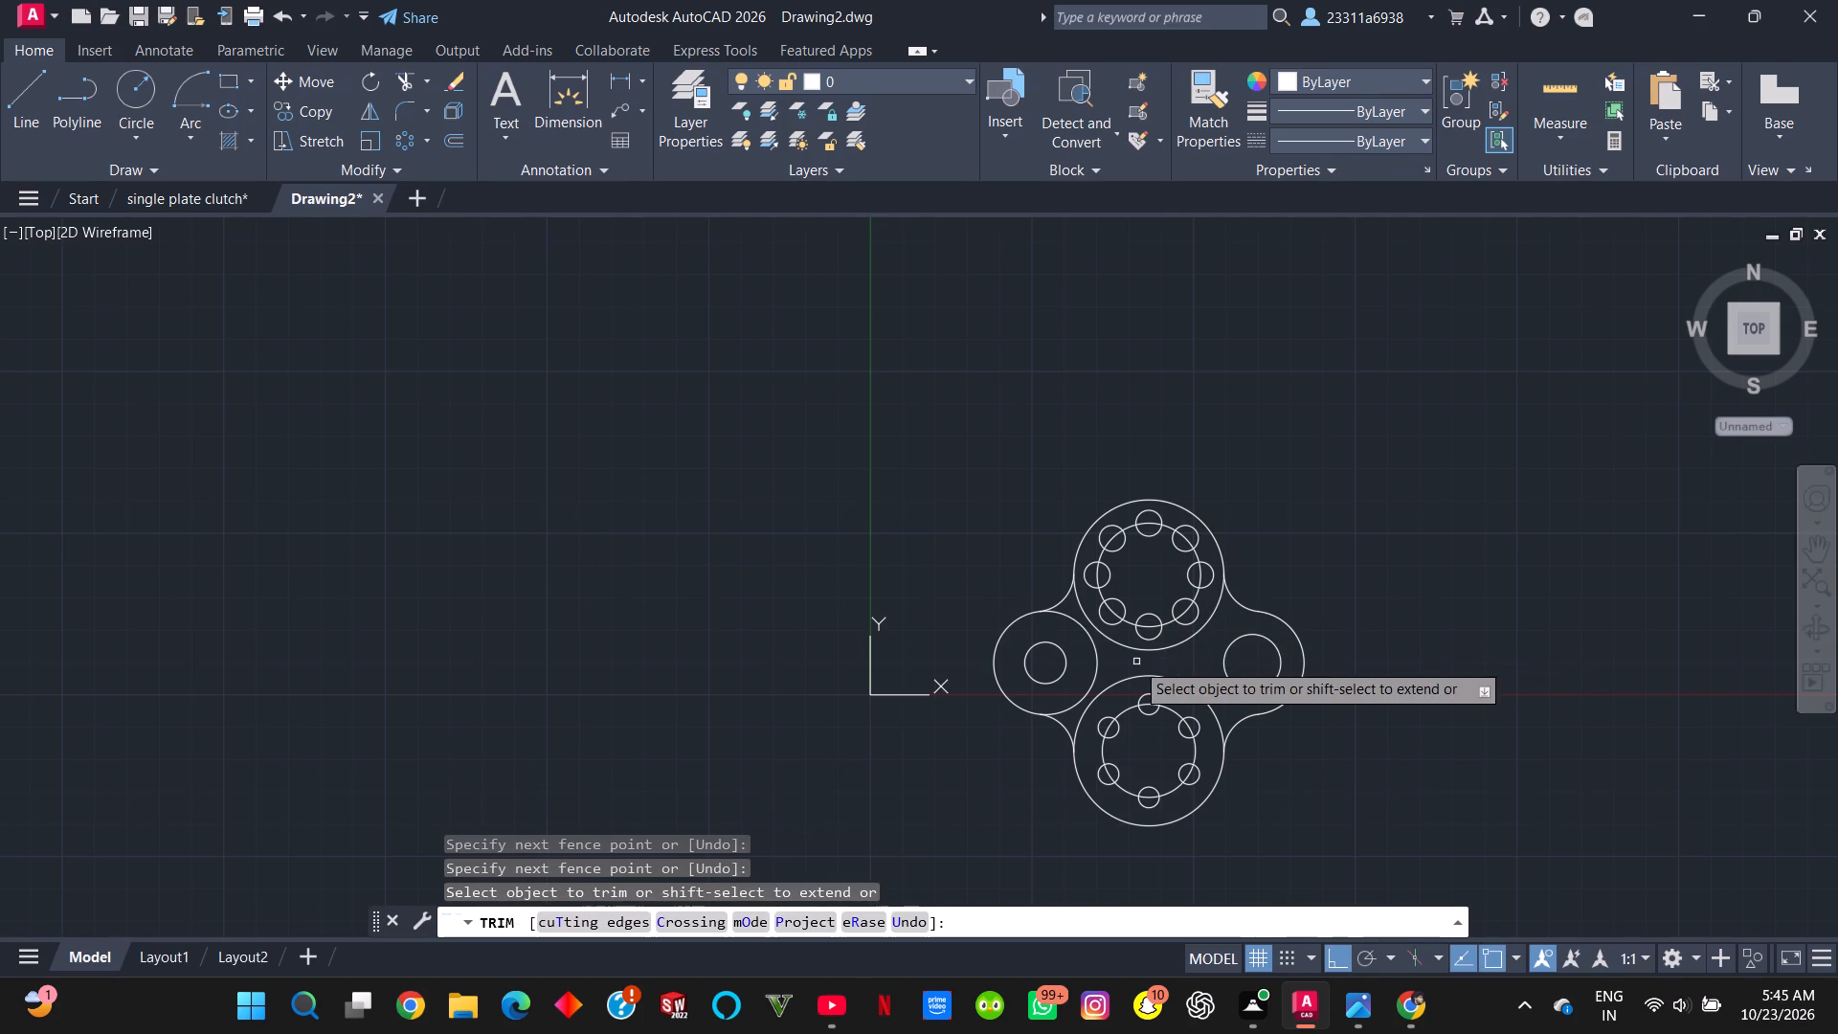
{"action": "left_click_drag", "start_coordinate": [1111, 658], "coordinate": [1090, 658]}
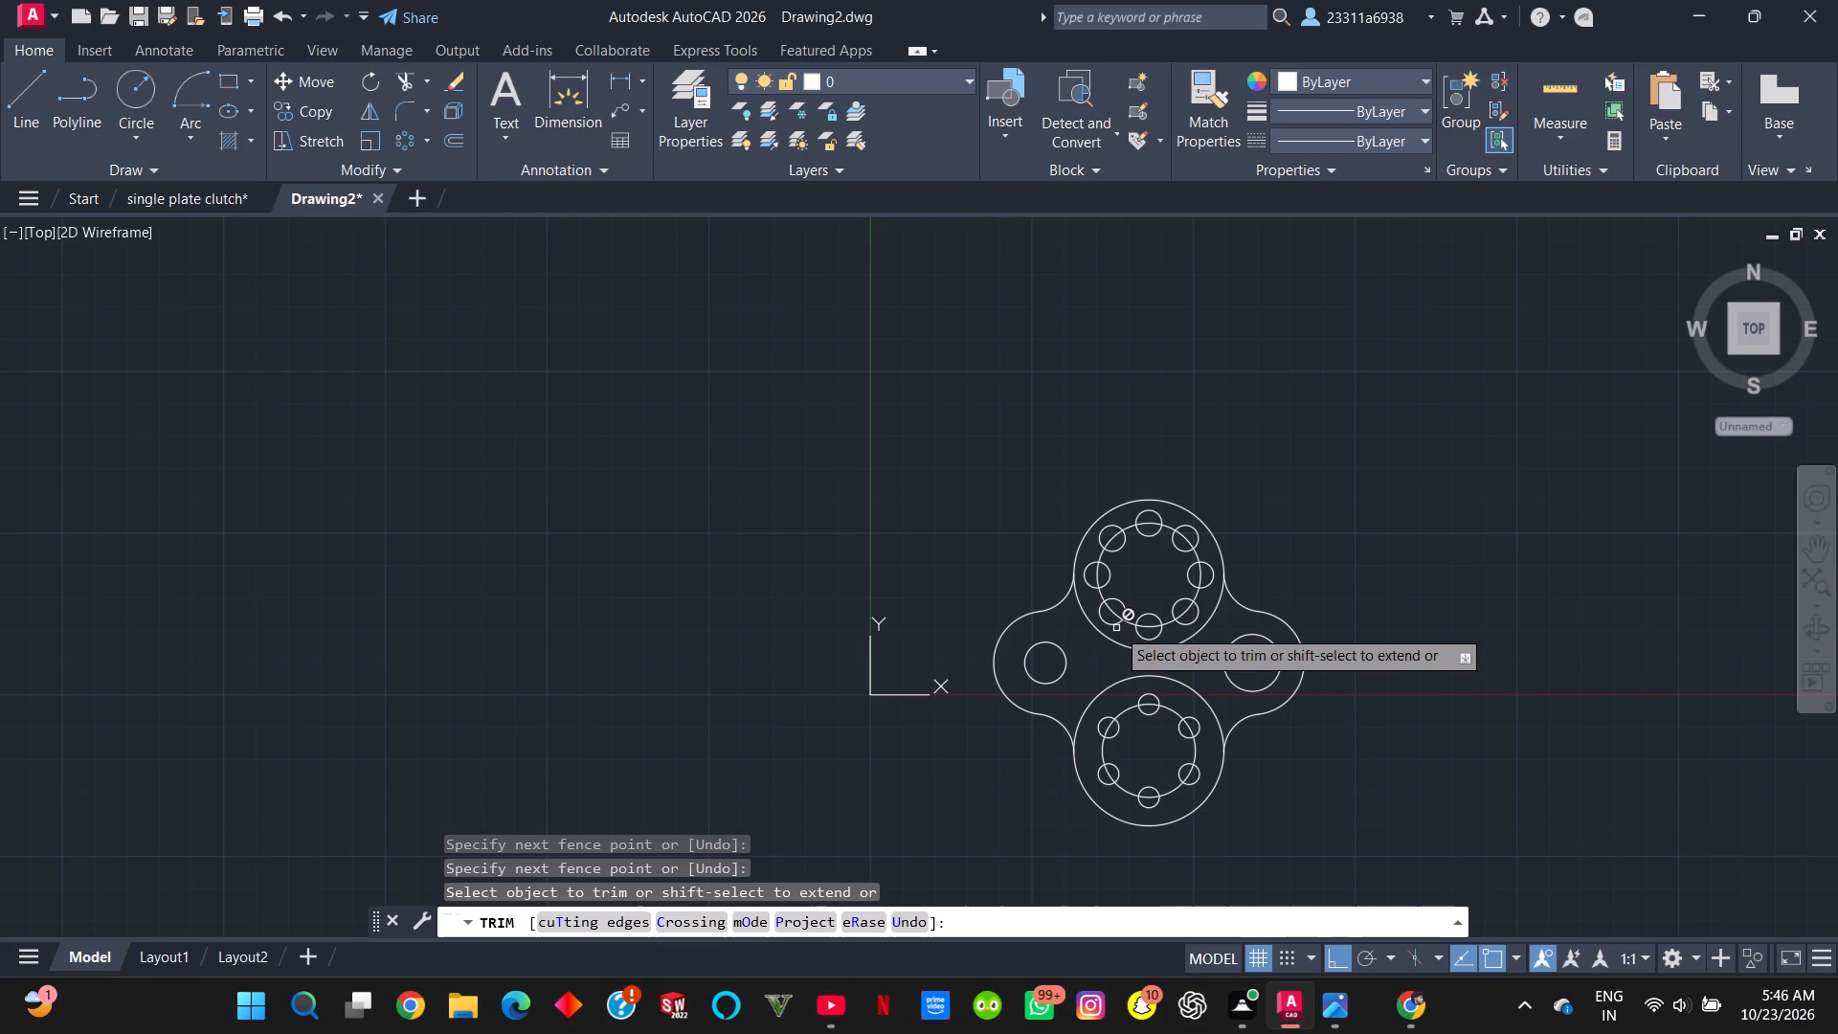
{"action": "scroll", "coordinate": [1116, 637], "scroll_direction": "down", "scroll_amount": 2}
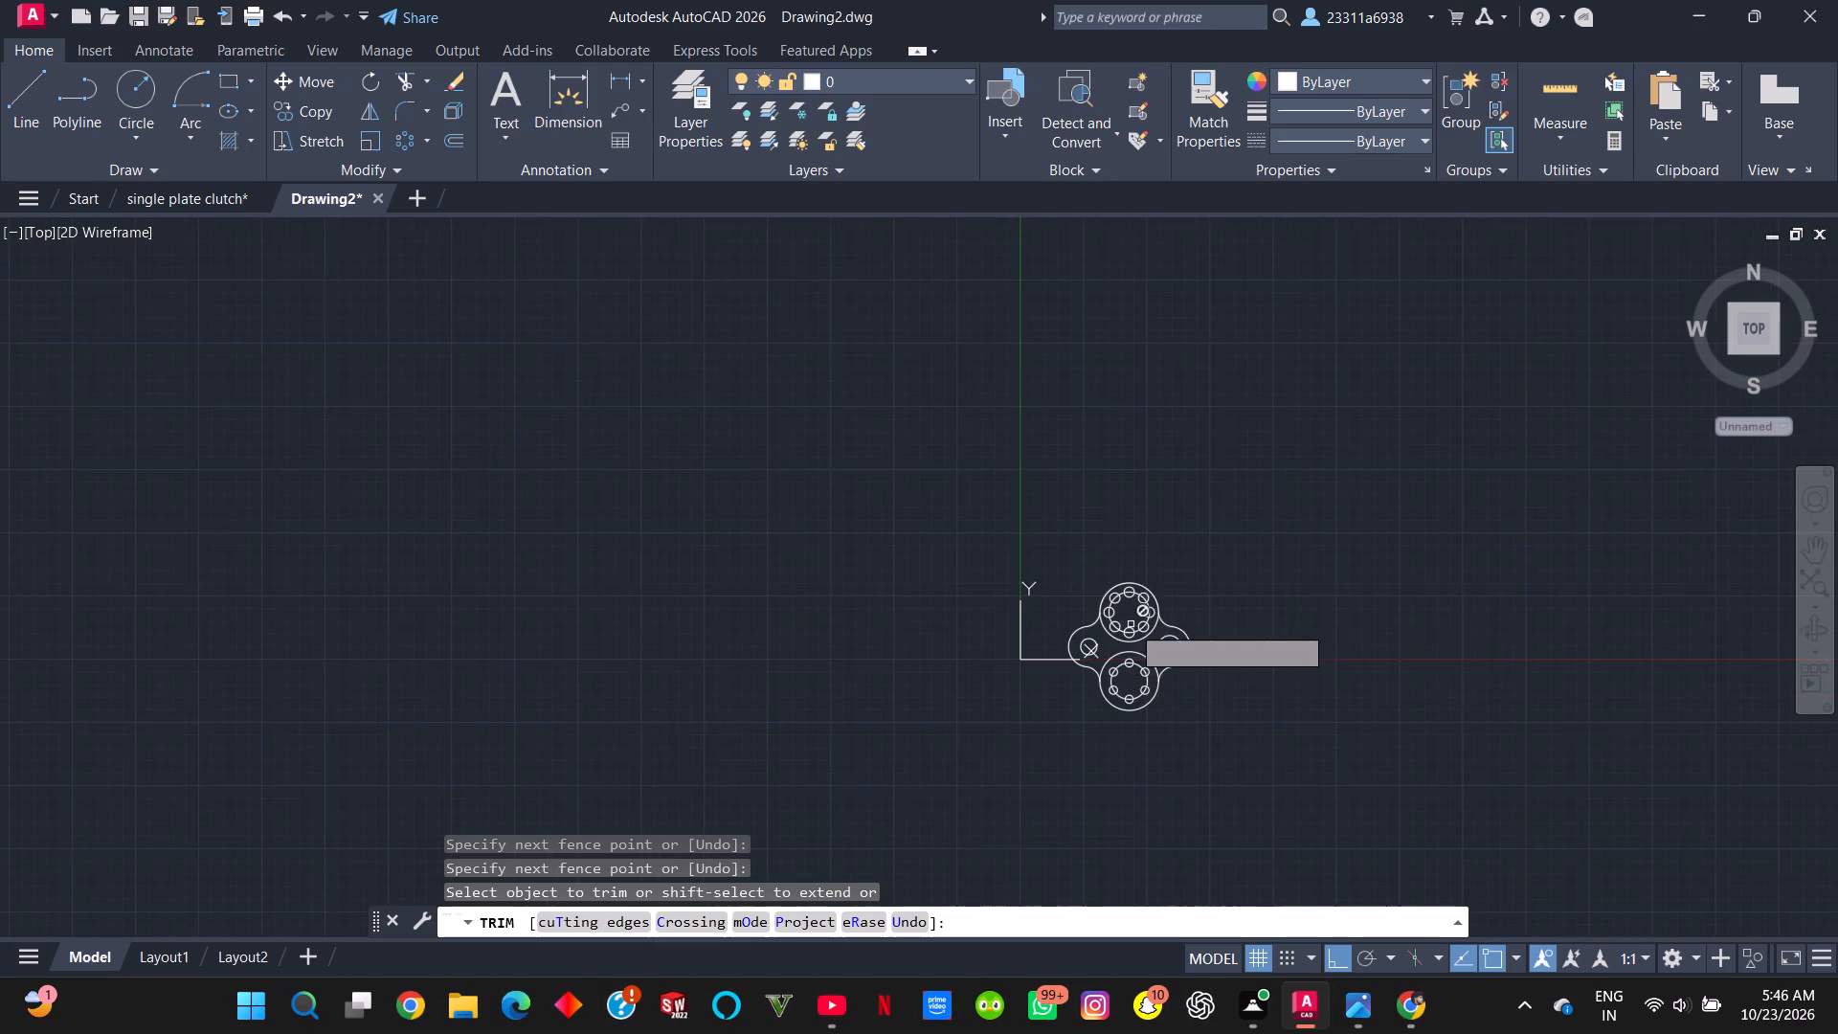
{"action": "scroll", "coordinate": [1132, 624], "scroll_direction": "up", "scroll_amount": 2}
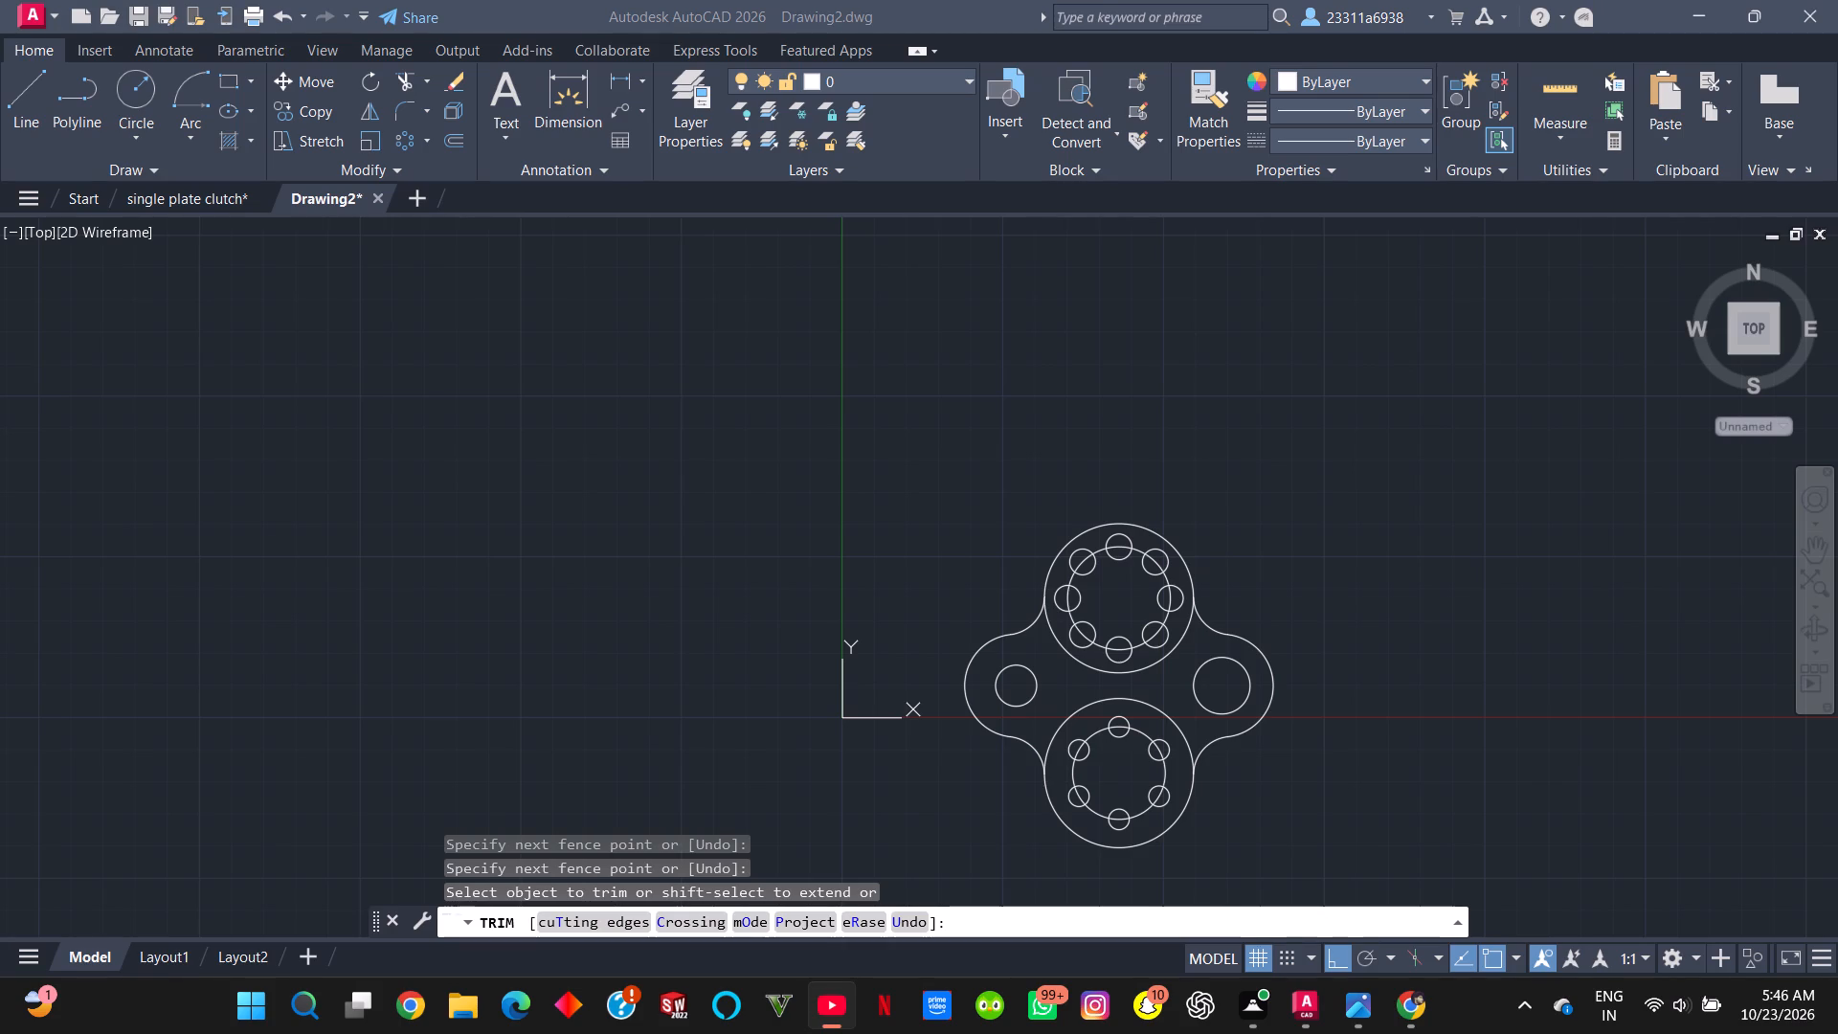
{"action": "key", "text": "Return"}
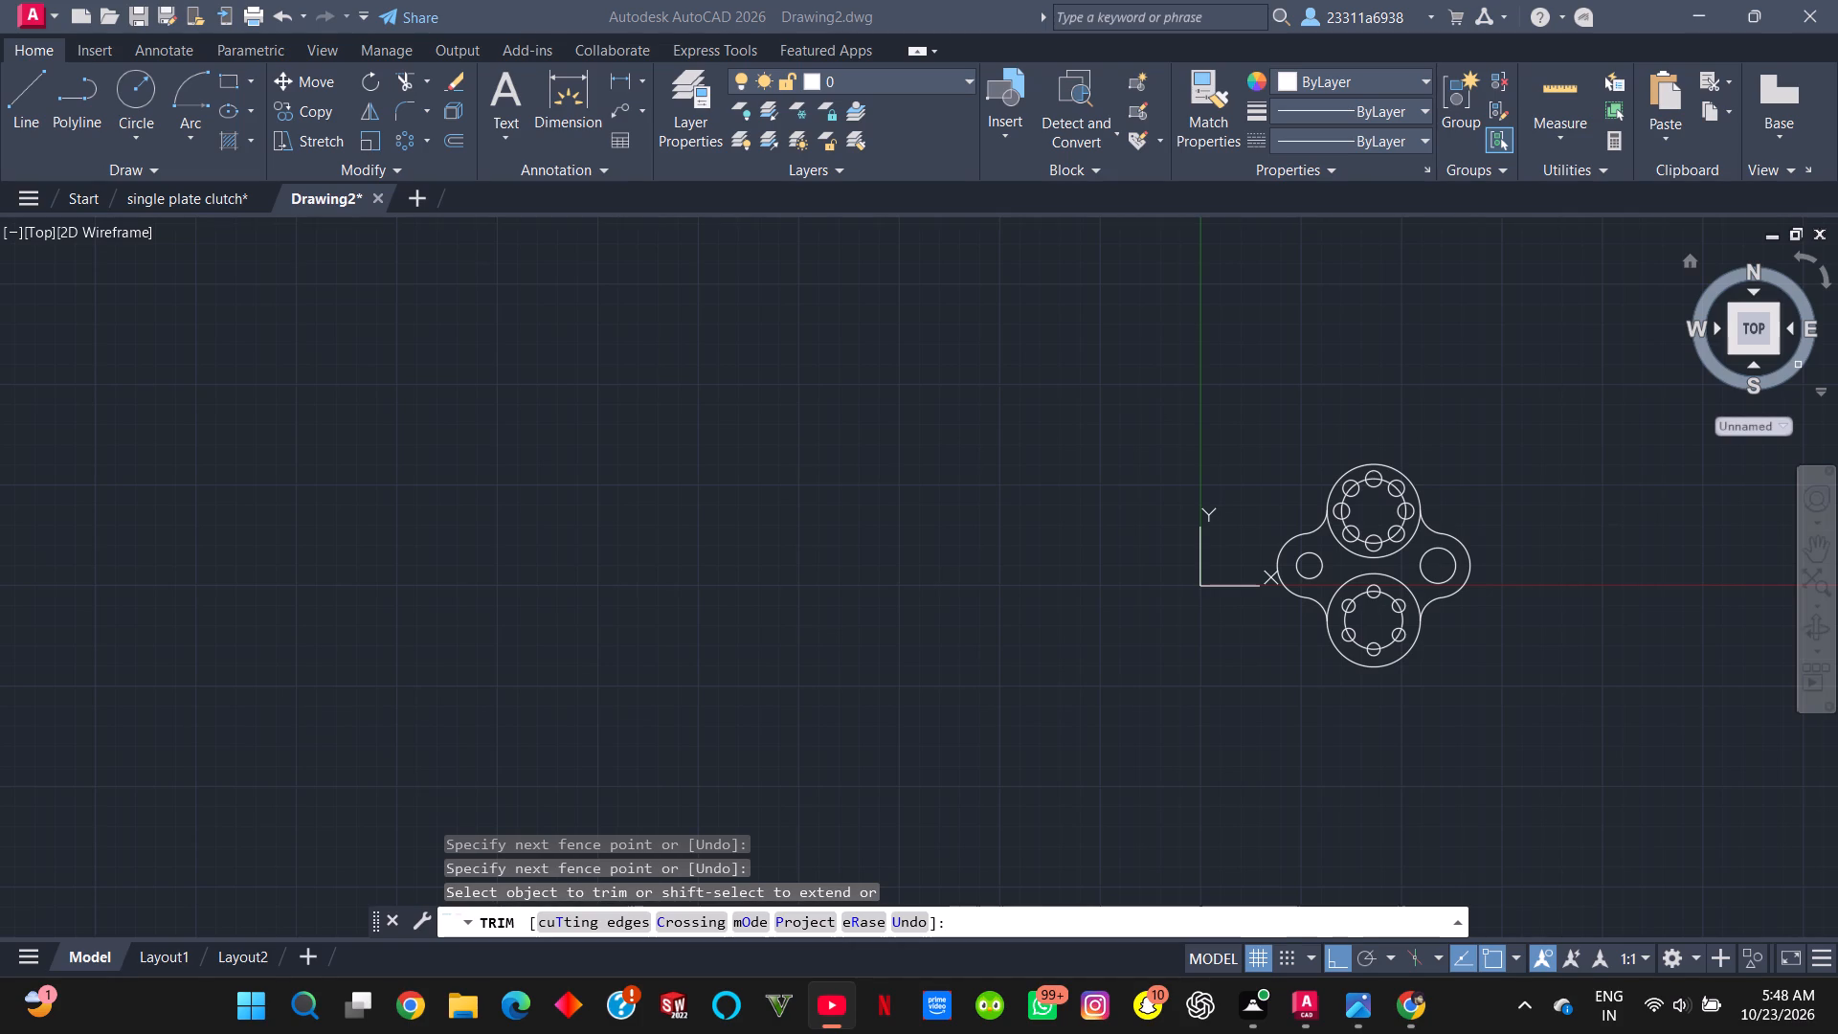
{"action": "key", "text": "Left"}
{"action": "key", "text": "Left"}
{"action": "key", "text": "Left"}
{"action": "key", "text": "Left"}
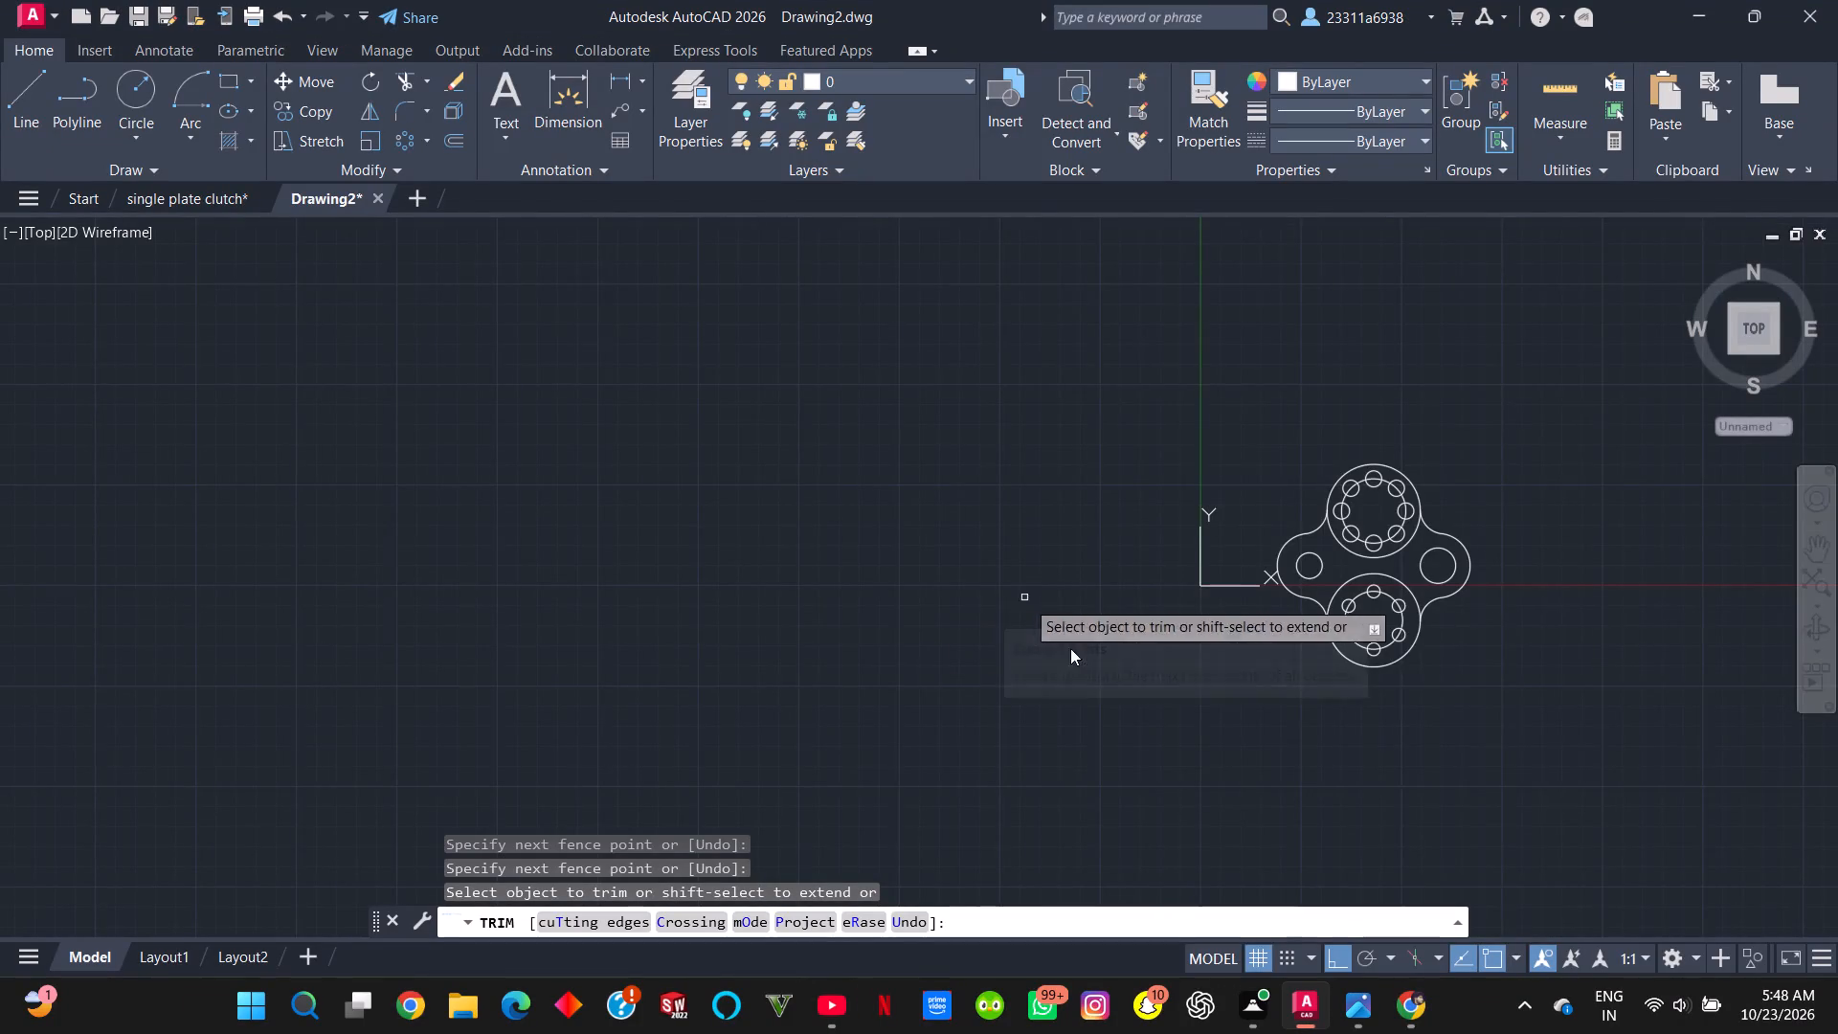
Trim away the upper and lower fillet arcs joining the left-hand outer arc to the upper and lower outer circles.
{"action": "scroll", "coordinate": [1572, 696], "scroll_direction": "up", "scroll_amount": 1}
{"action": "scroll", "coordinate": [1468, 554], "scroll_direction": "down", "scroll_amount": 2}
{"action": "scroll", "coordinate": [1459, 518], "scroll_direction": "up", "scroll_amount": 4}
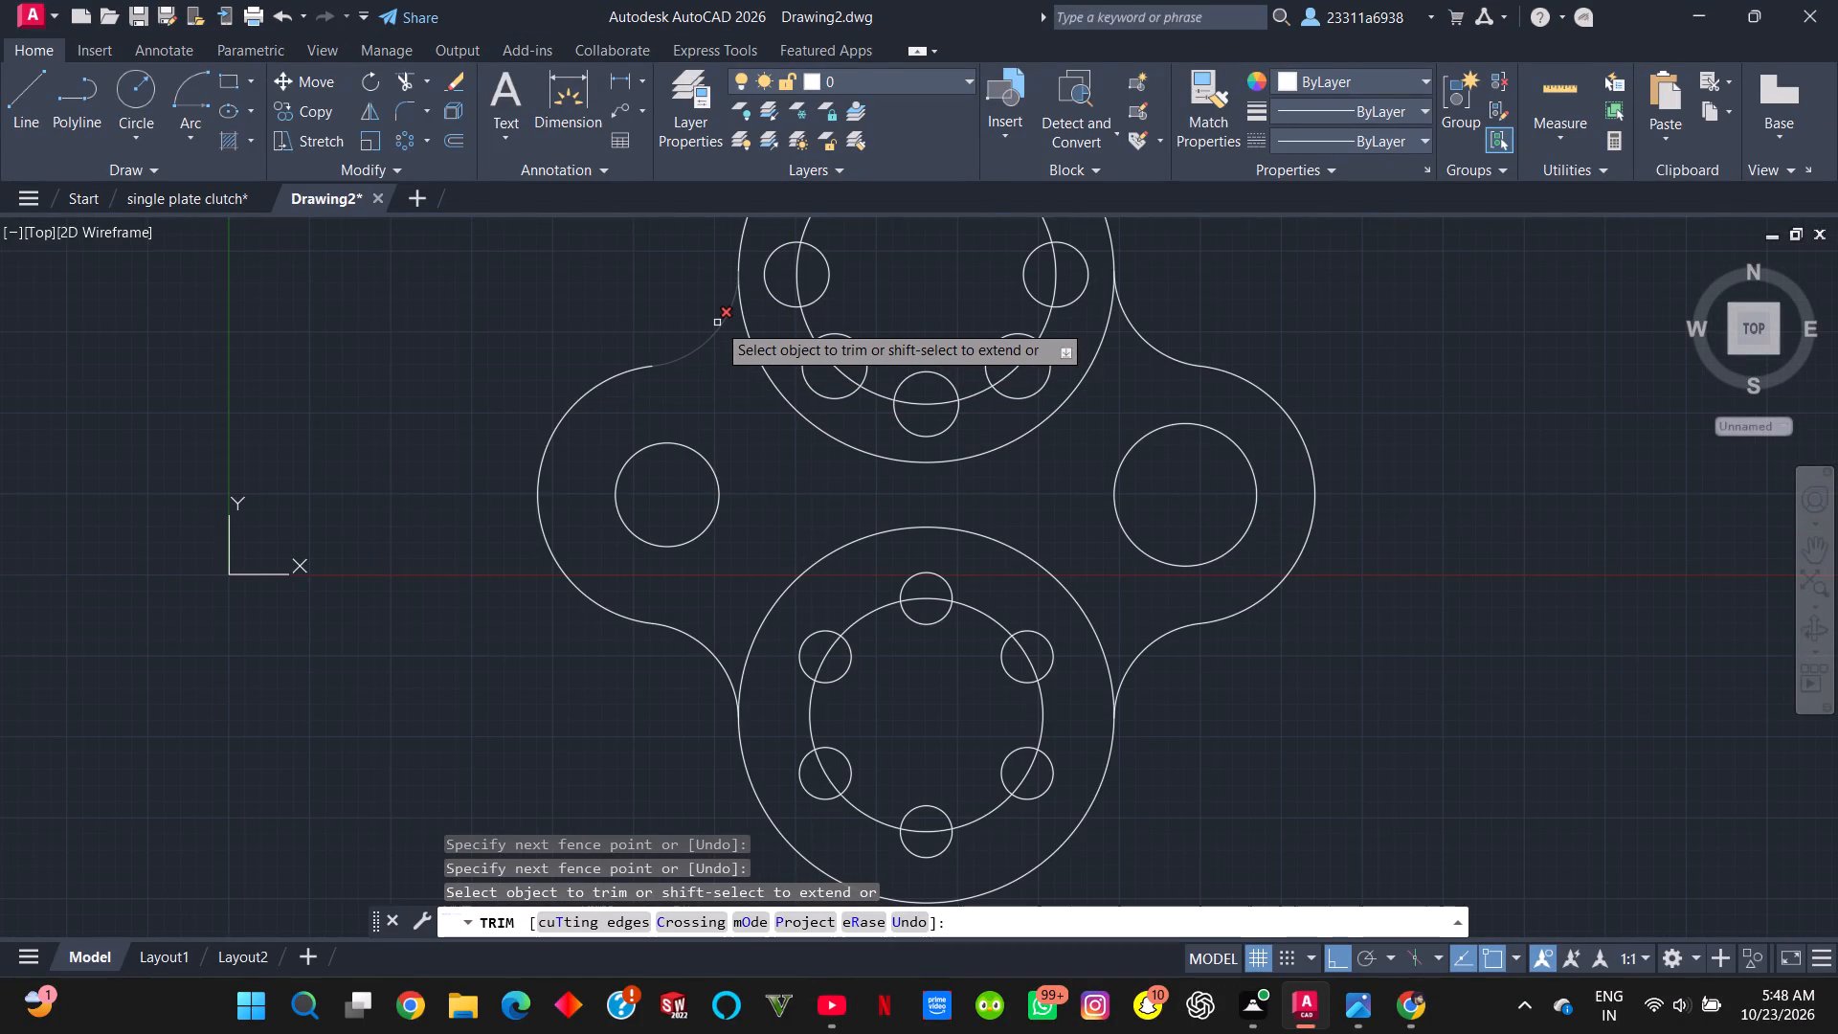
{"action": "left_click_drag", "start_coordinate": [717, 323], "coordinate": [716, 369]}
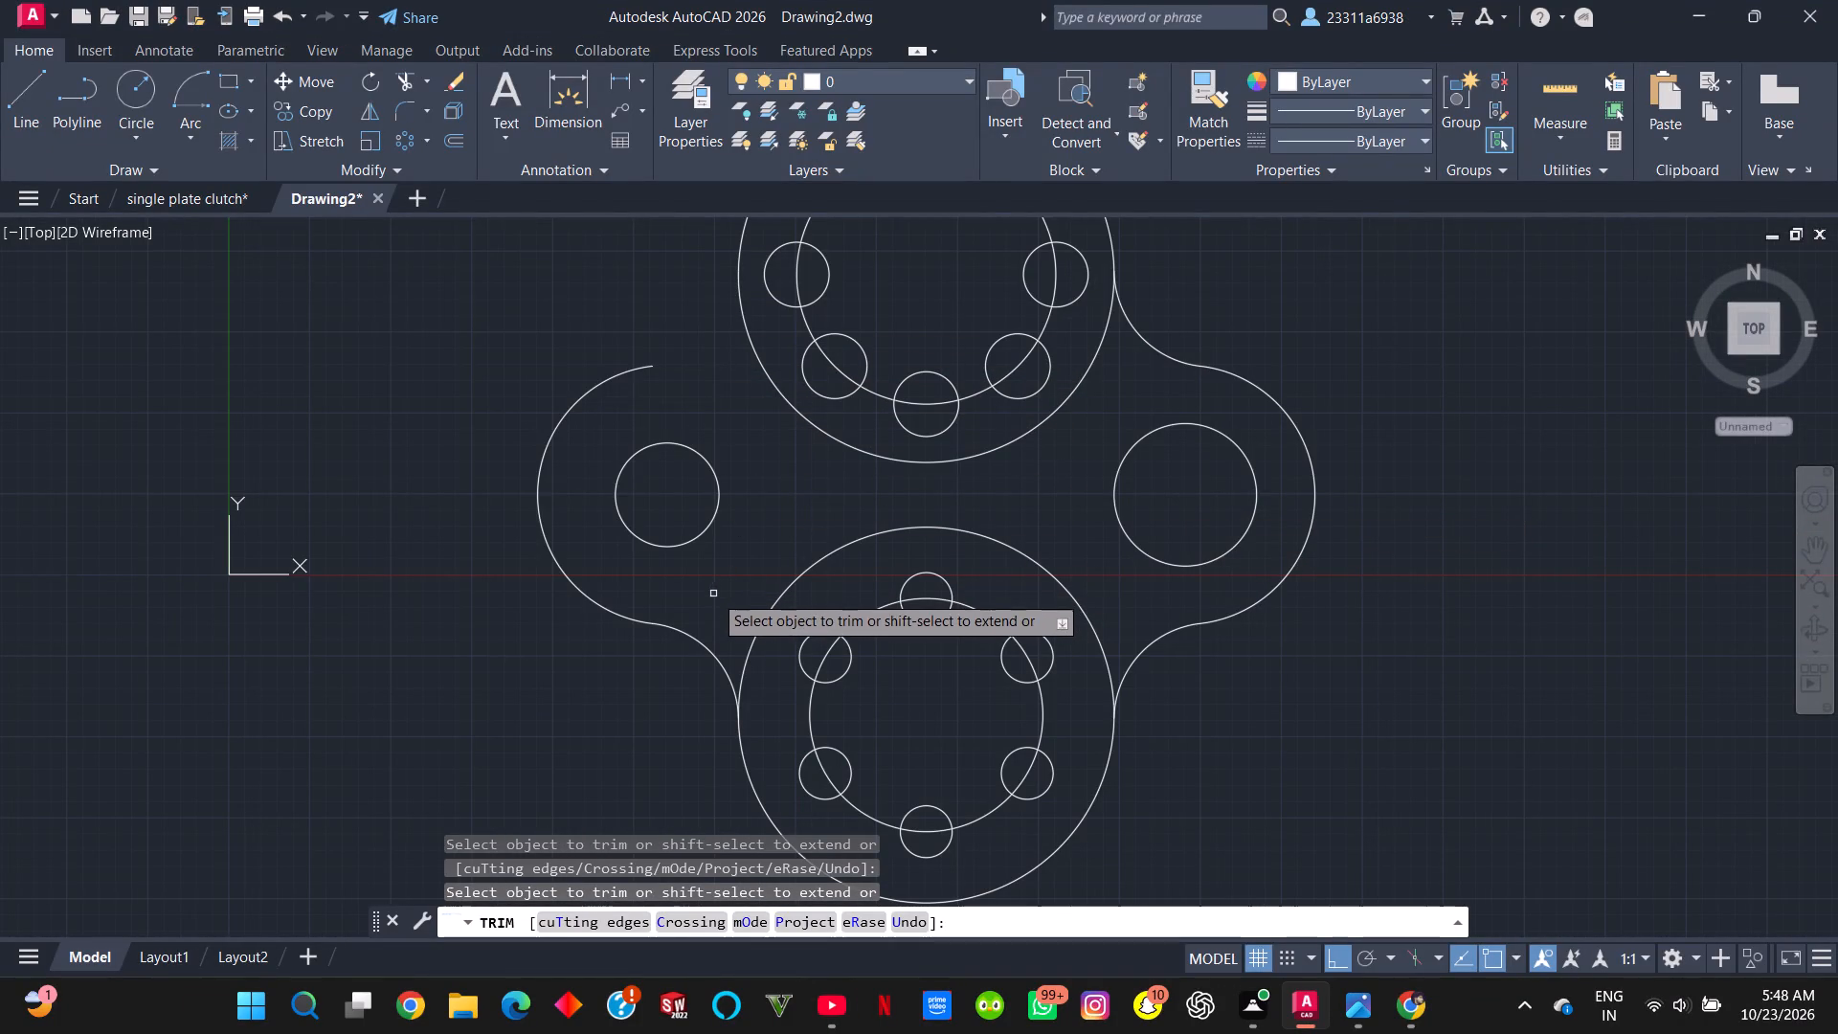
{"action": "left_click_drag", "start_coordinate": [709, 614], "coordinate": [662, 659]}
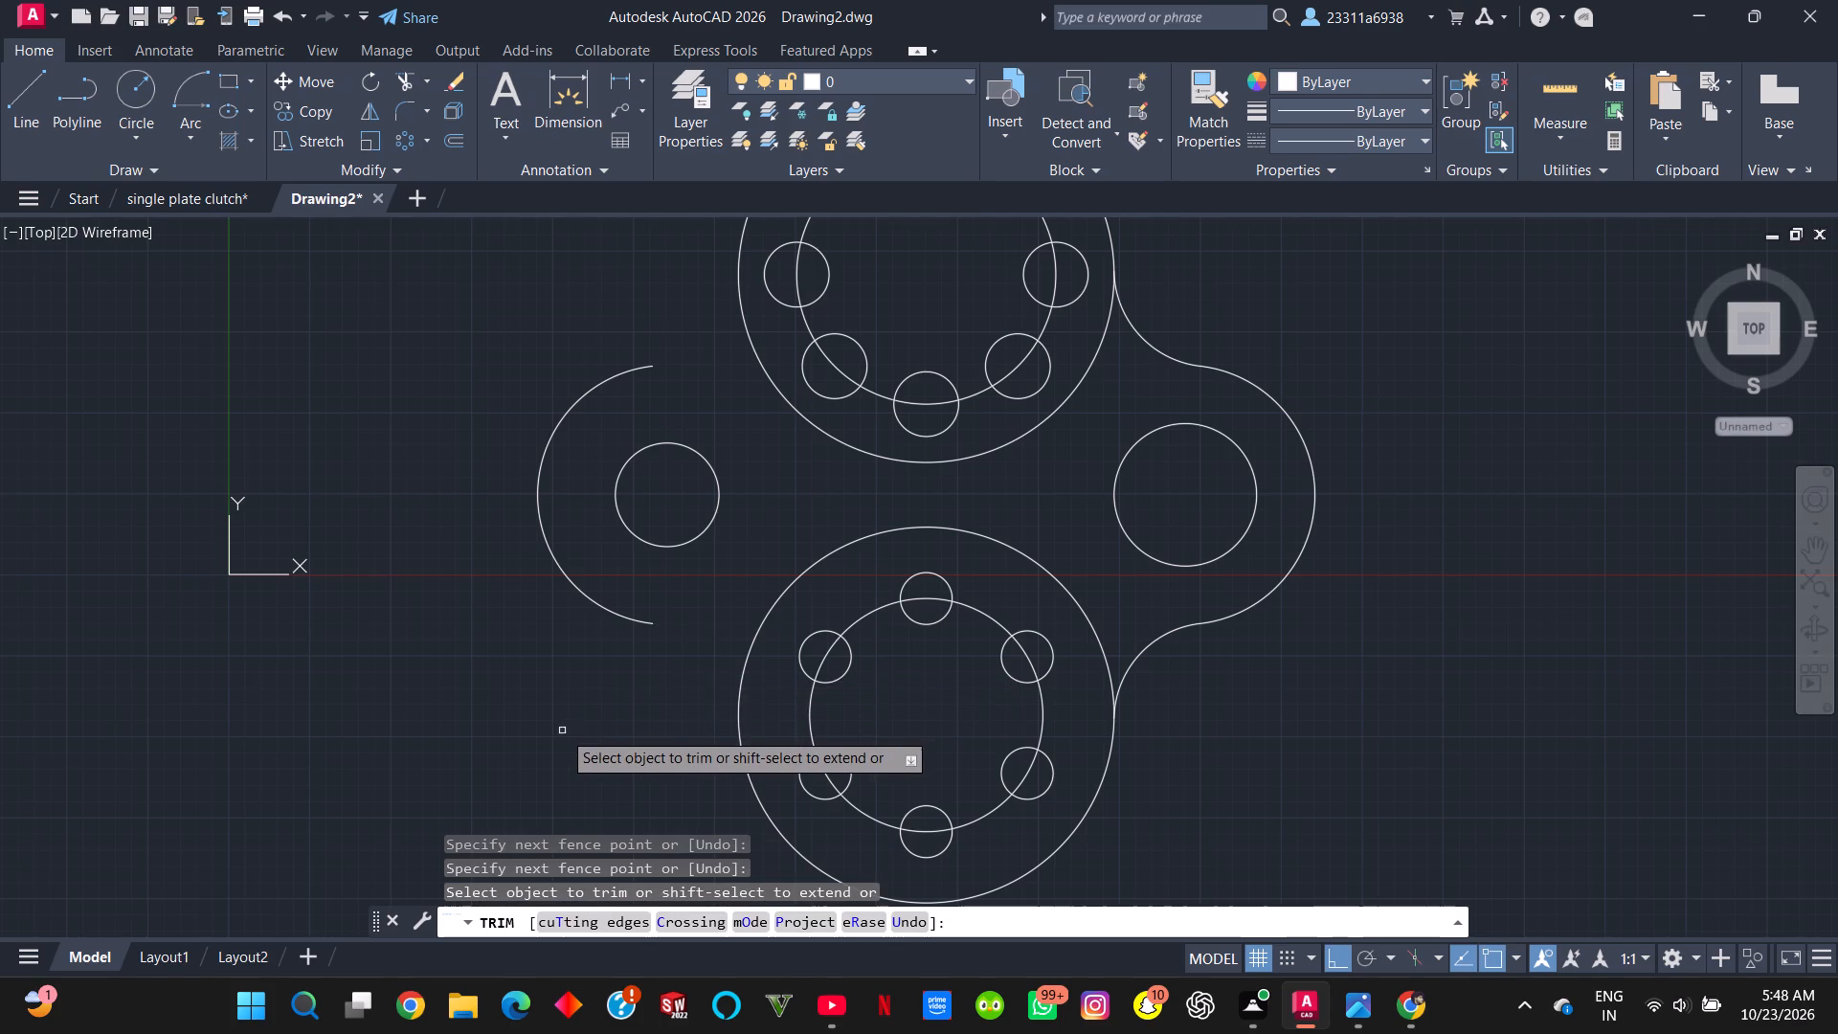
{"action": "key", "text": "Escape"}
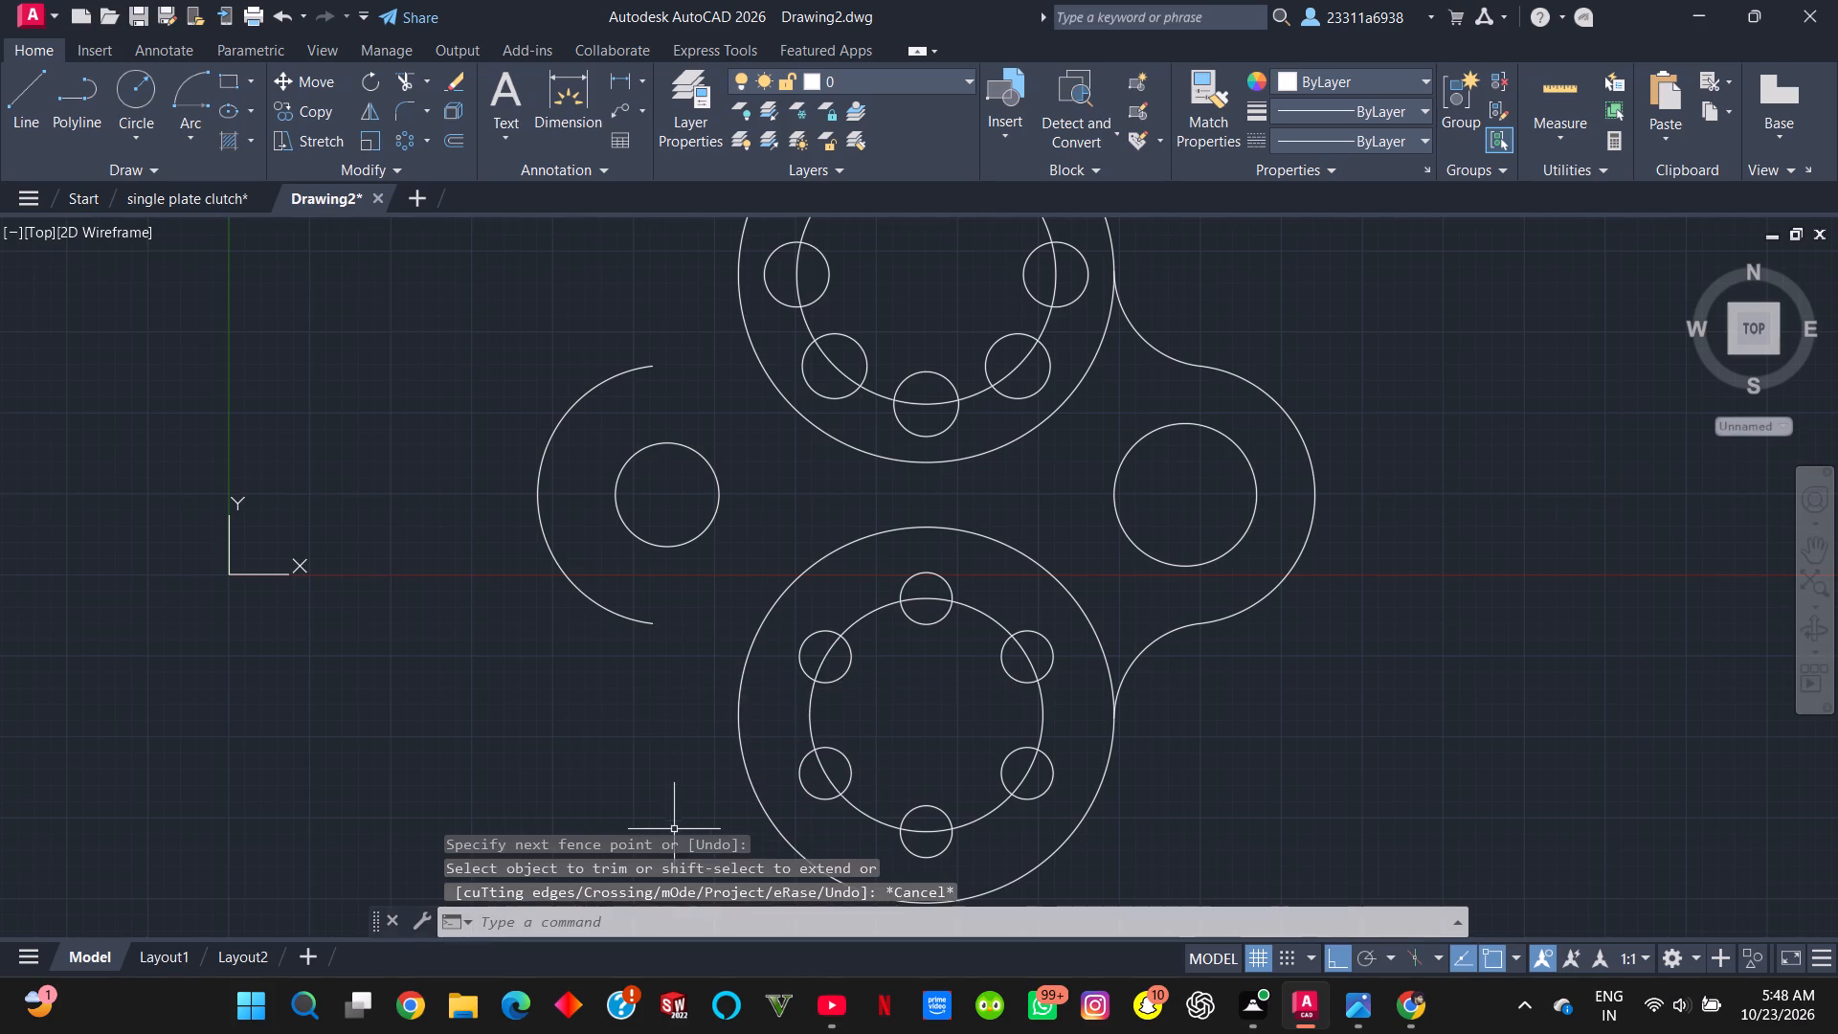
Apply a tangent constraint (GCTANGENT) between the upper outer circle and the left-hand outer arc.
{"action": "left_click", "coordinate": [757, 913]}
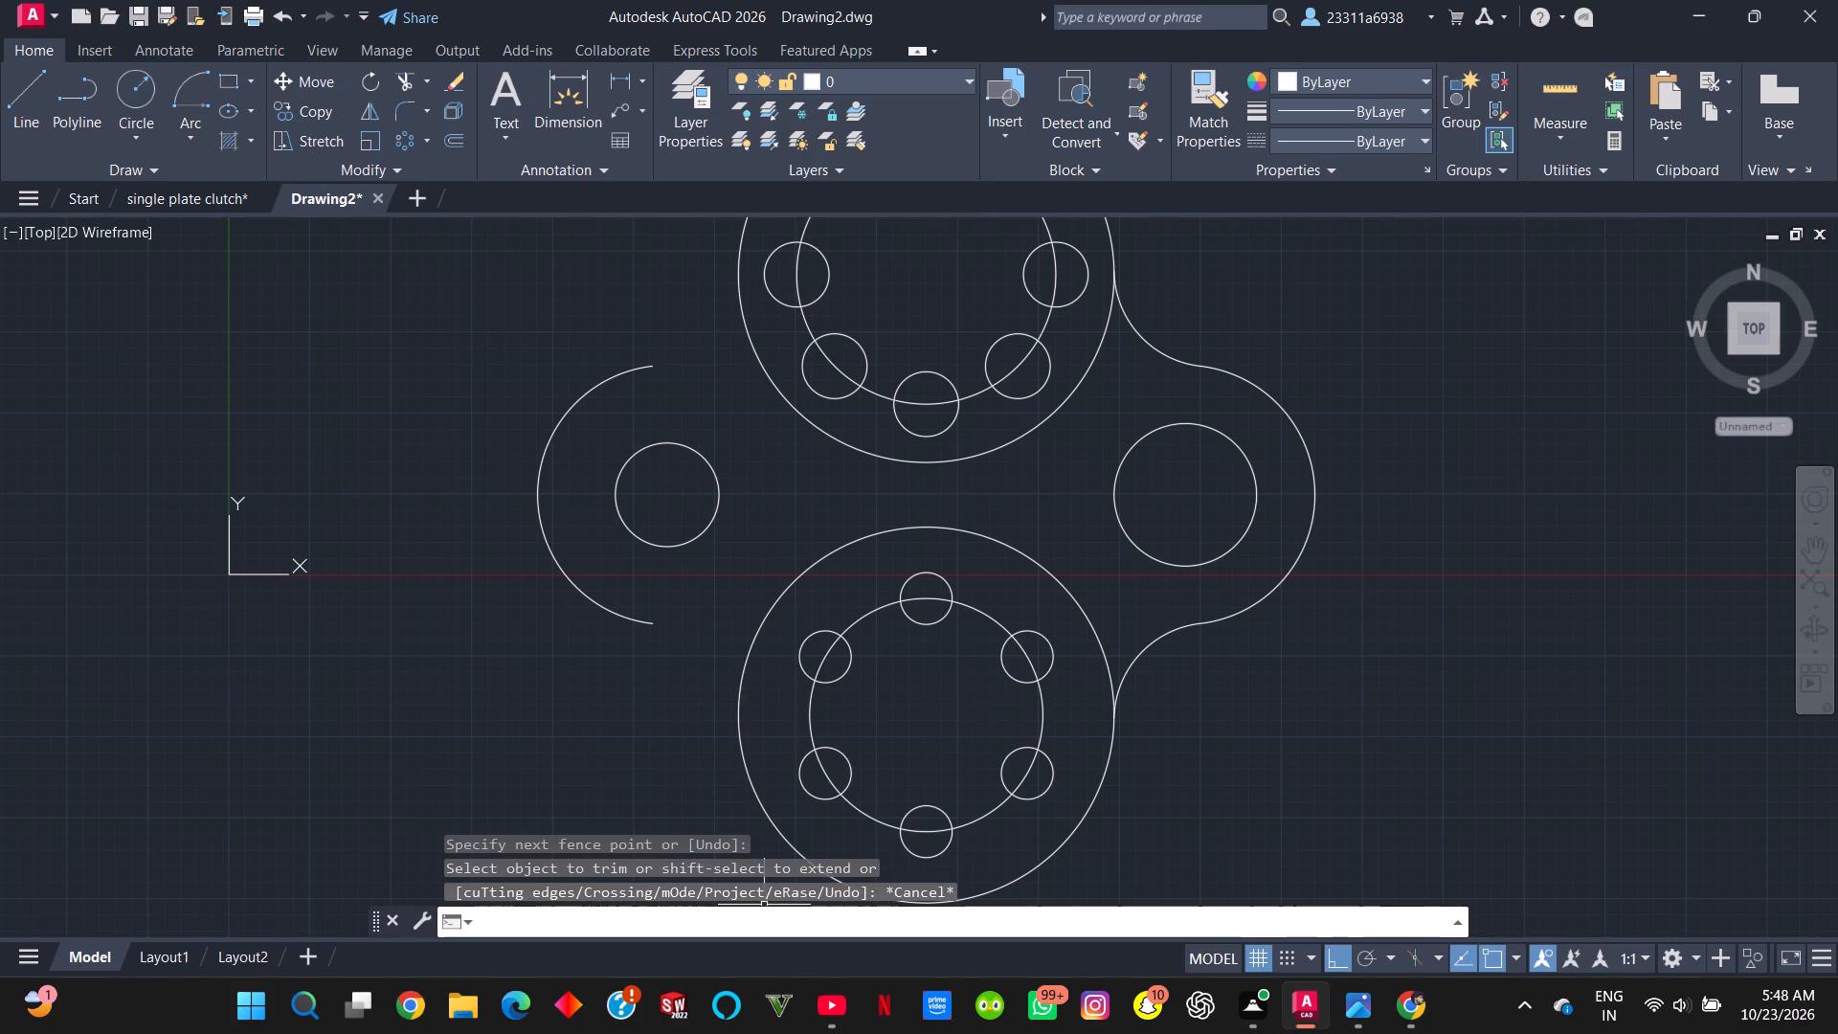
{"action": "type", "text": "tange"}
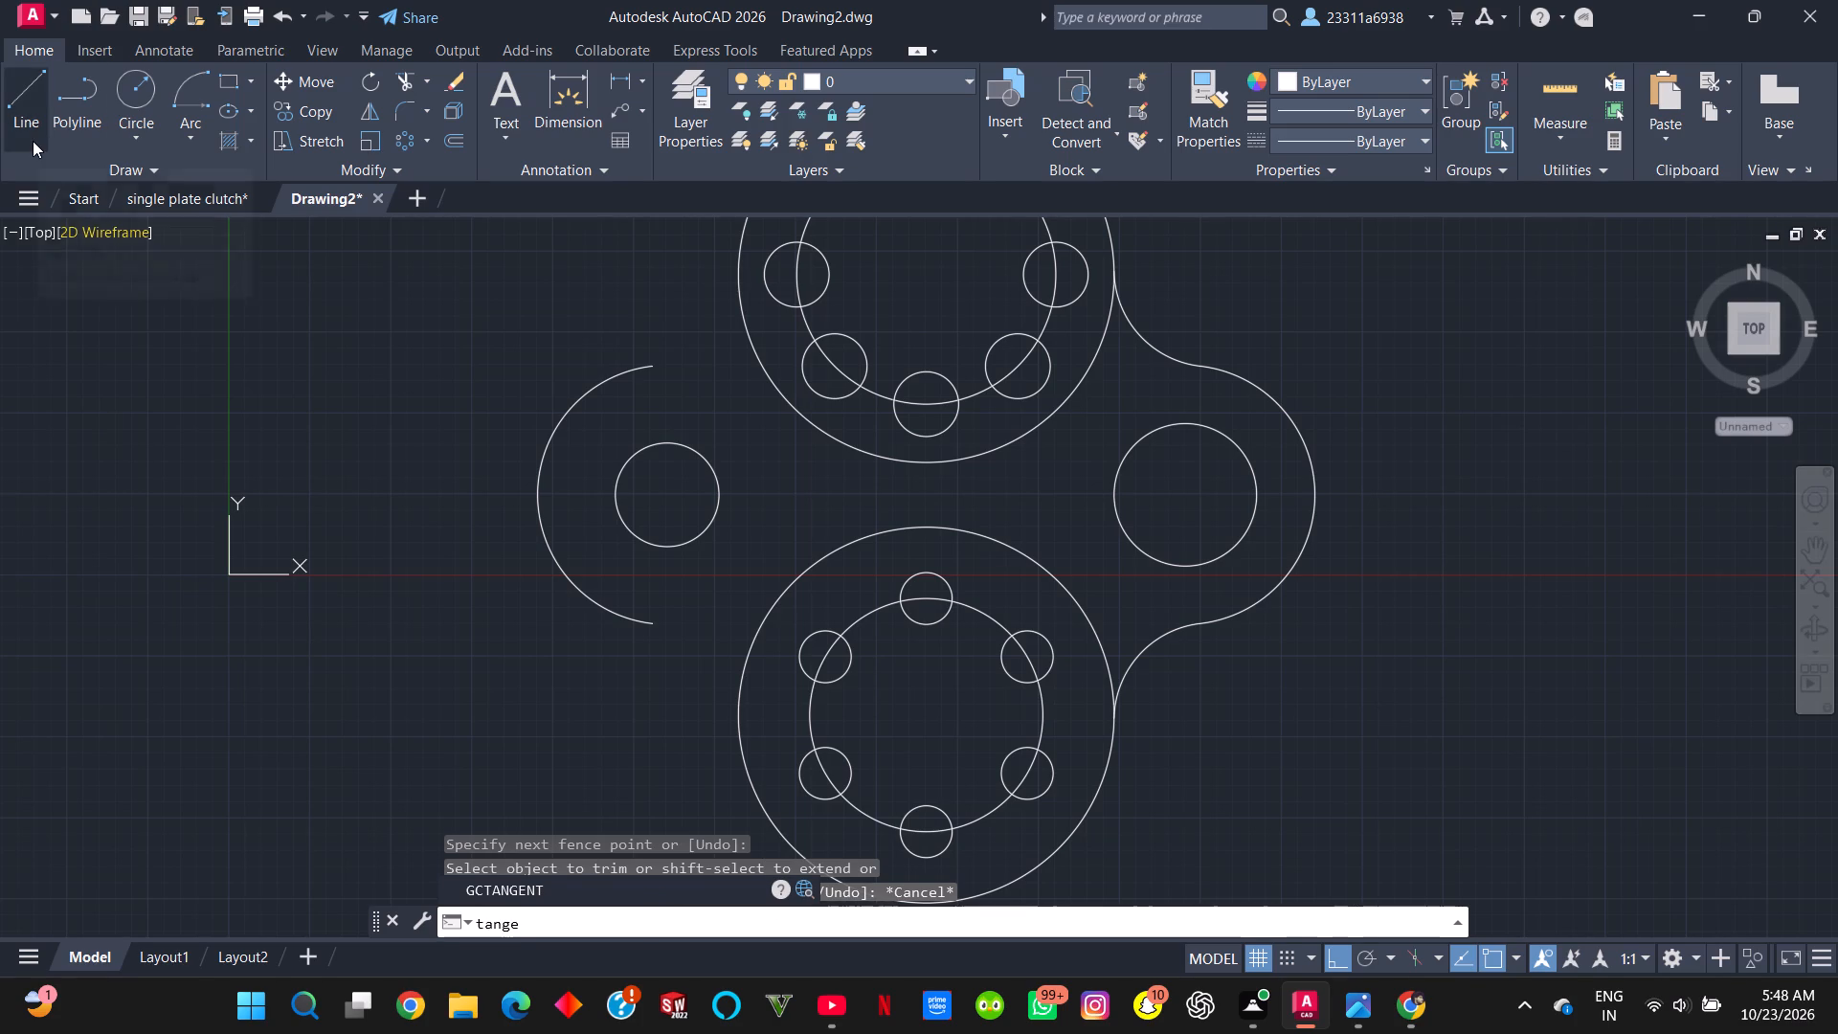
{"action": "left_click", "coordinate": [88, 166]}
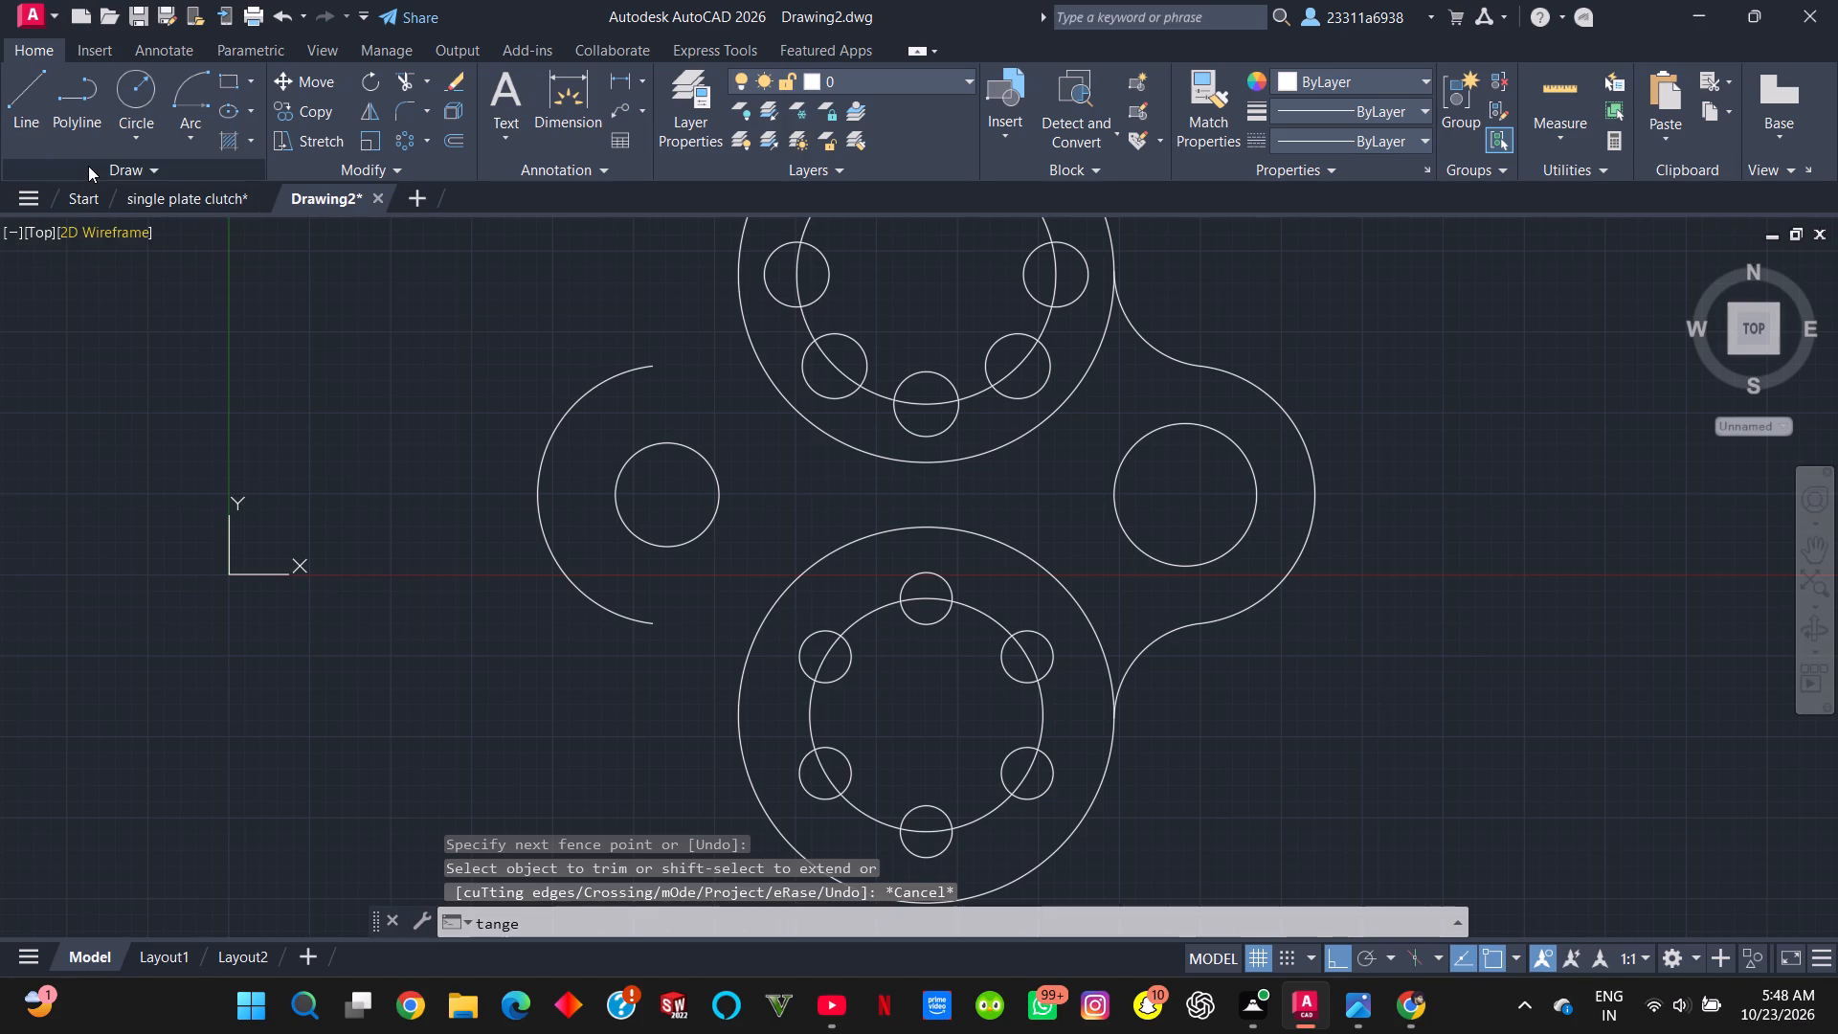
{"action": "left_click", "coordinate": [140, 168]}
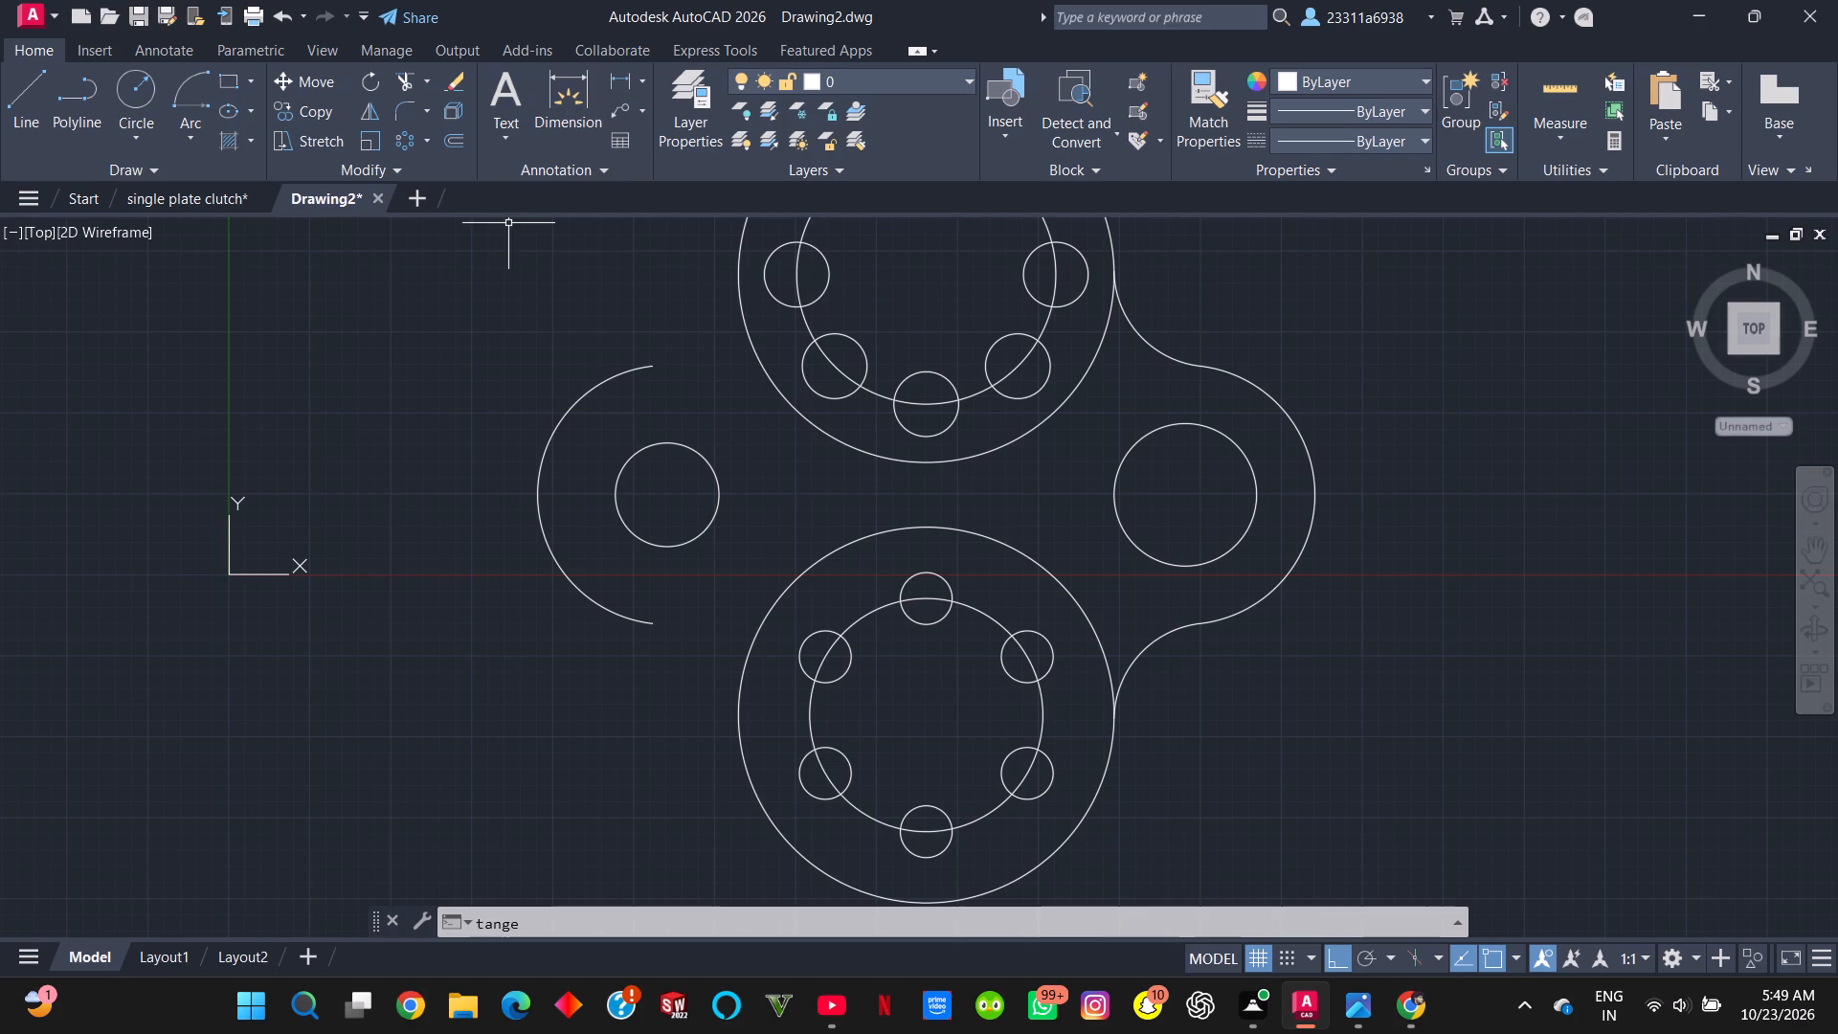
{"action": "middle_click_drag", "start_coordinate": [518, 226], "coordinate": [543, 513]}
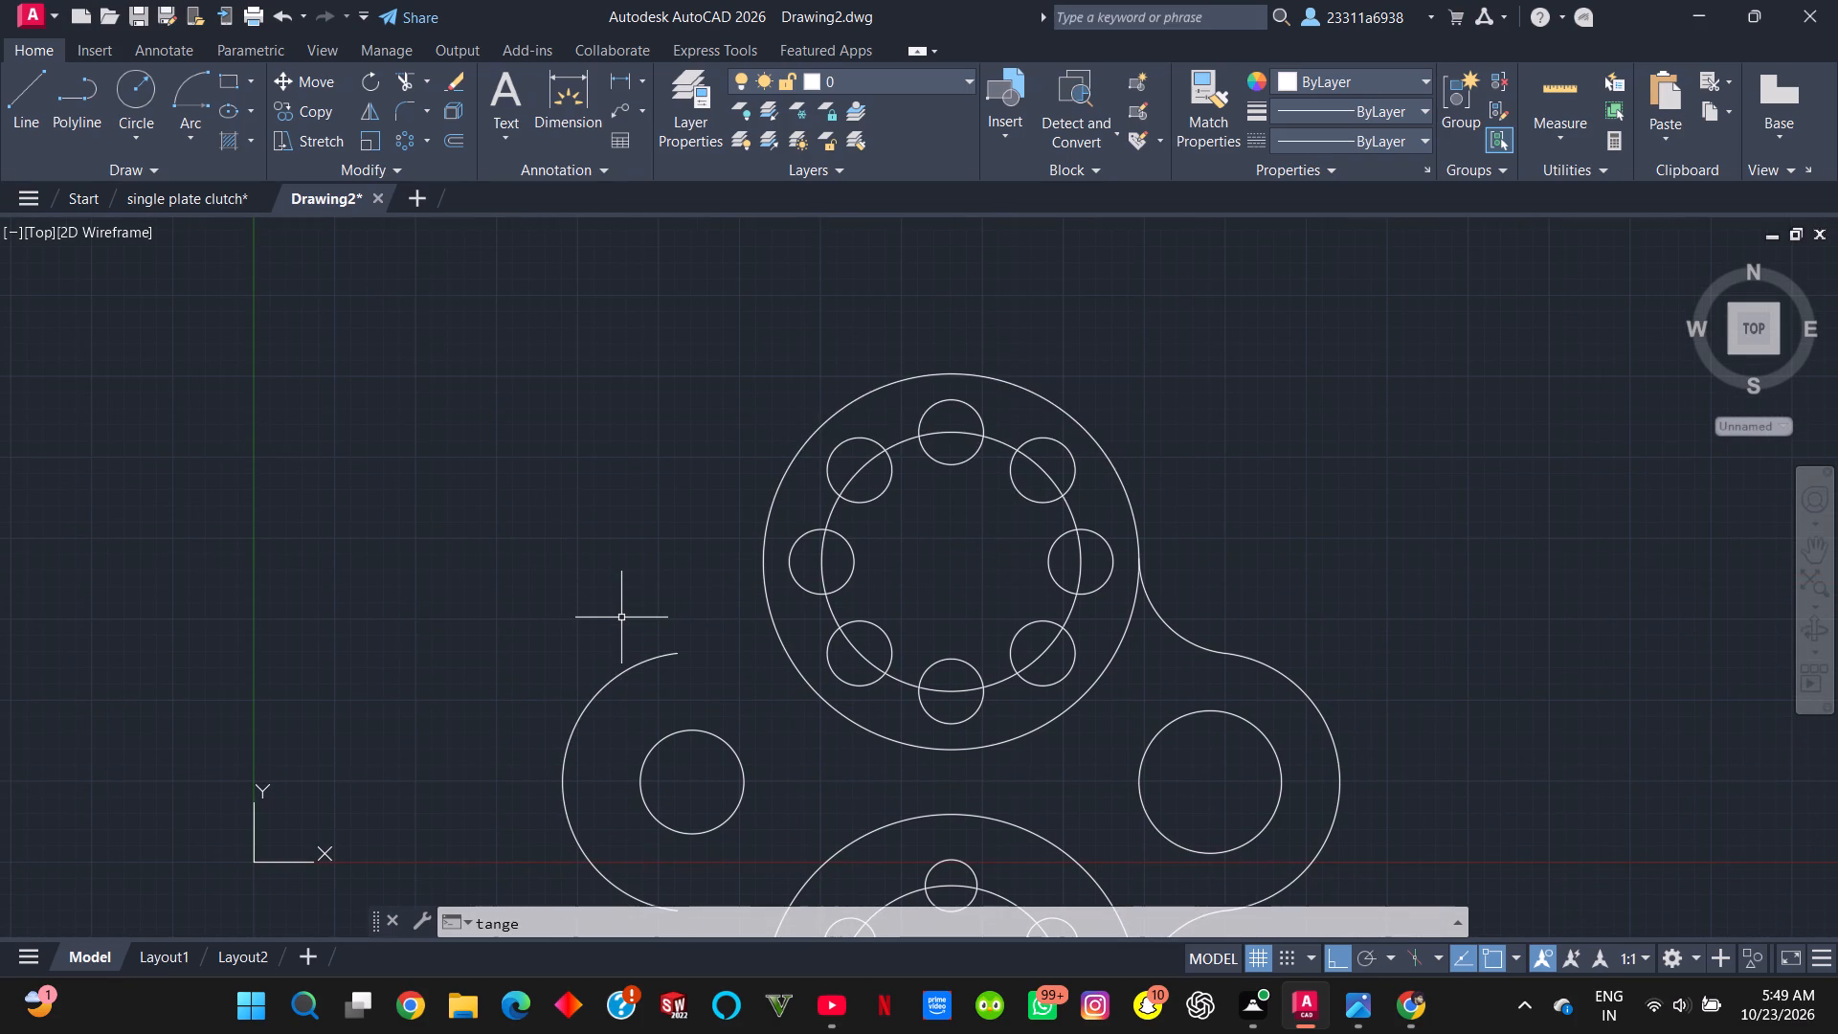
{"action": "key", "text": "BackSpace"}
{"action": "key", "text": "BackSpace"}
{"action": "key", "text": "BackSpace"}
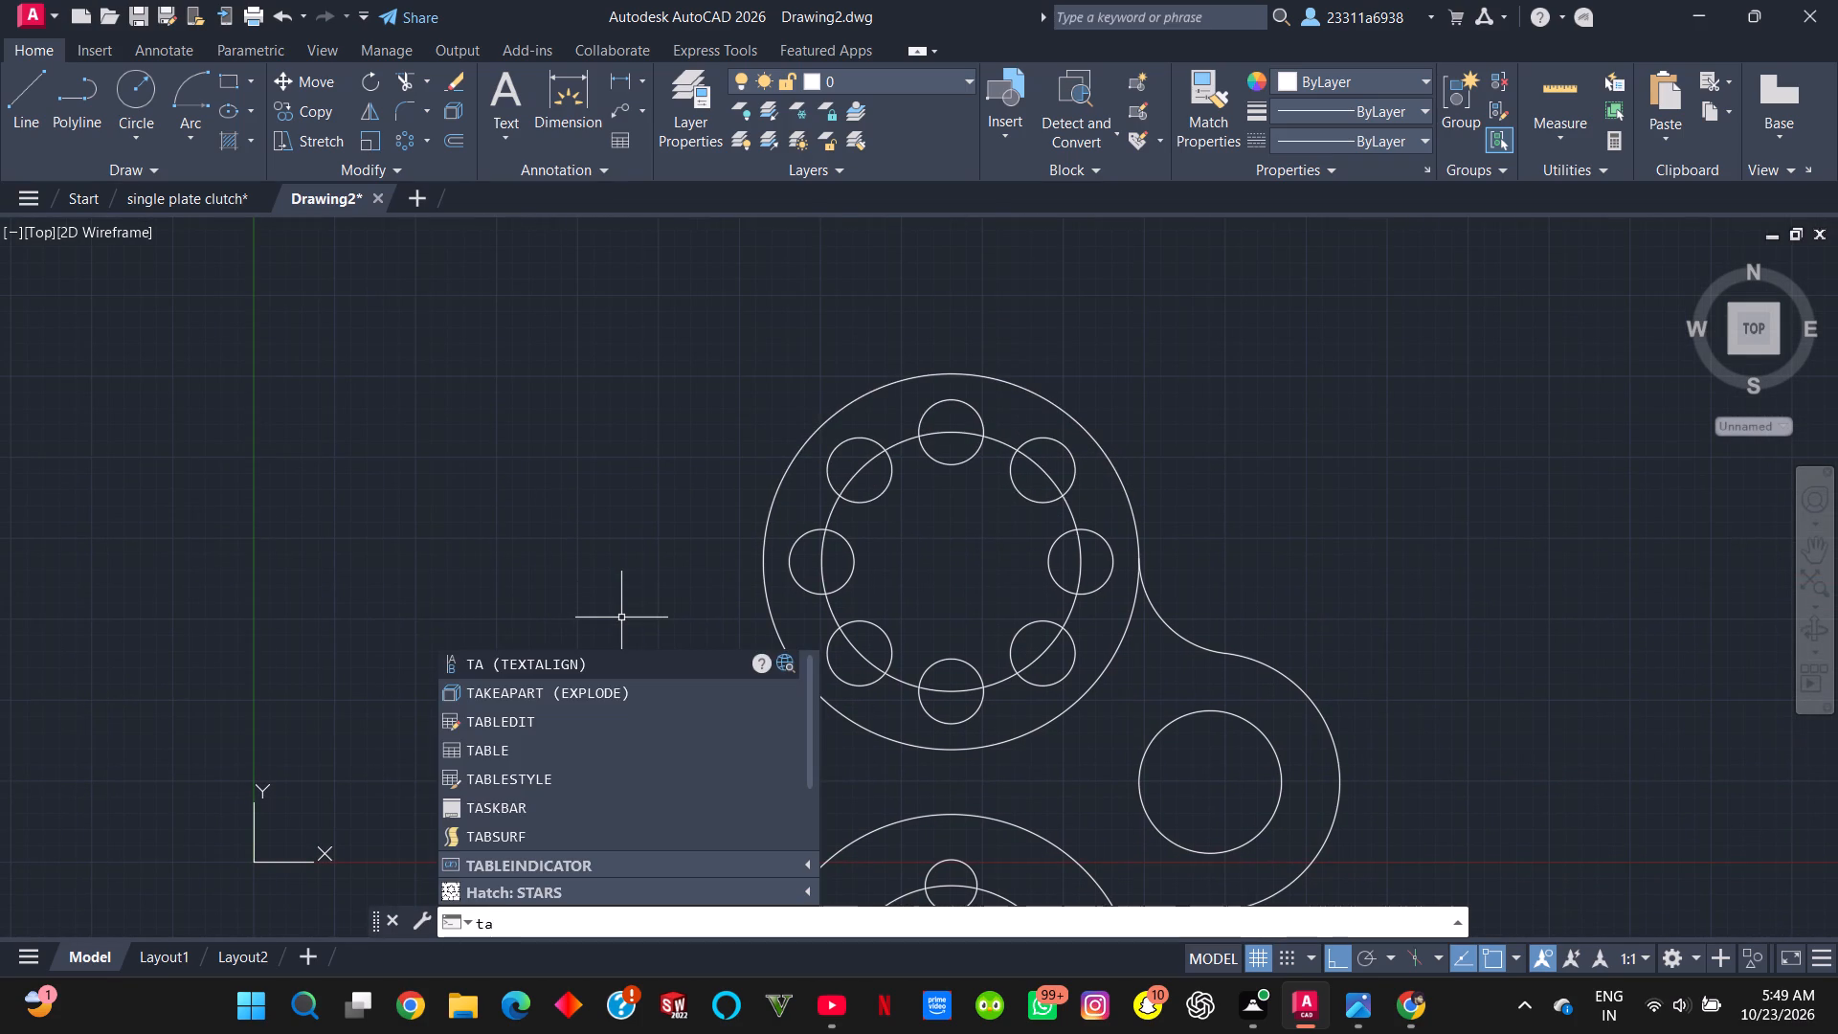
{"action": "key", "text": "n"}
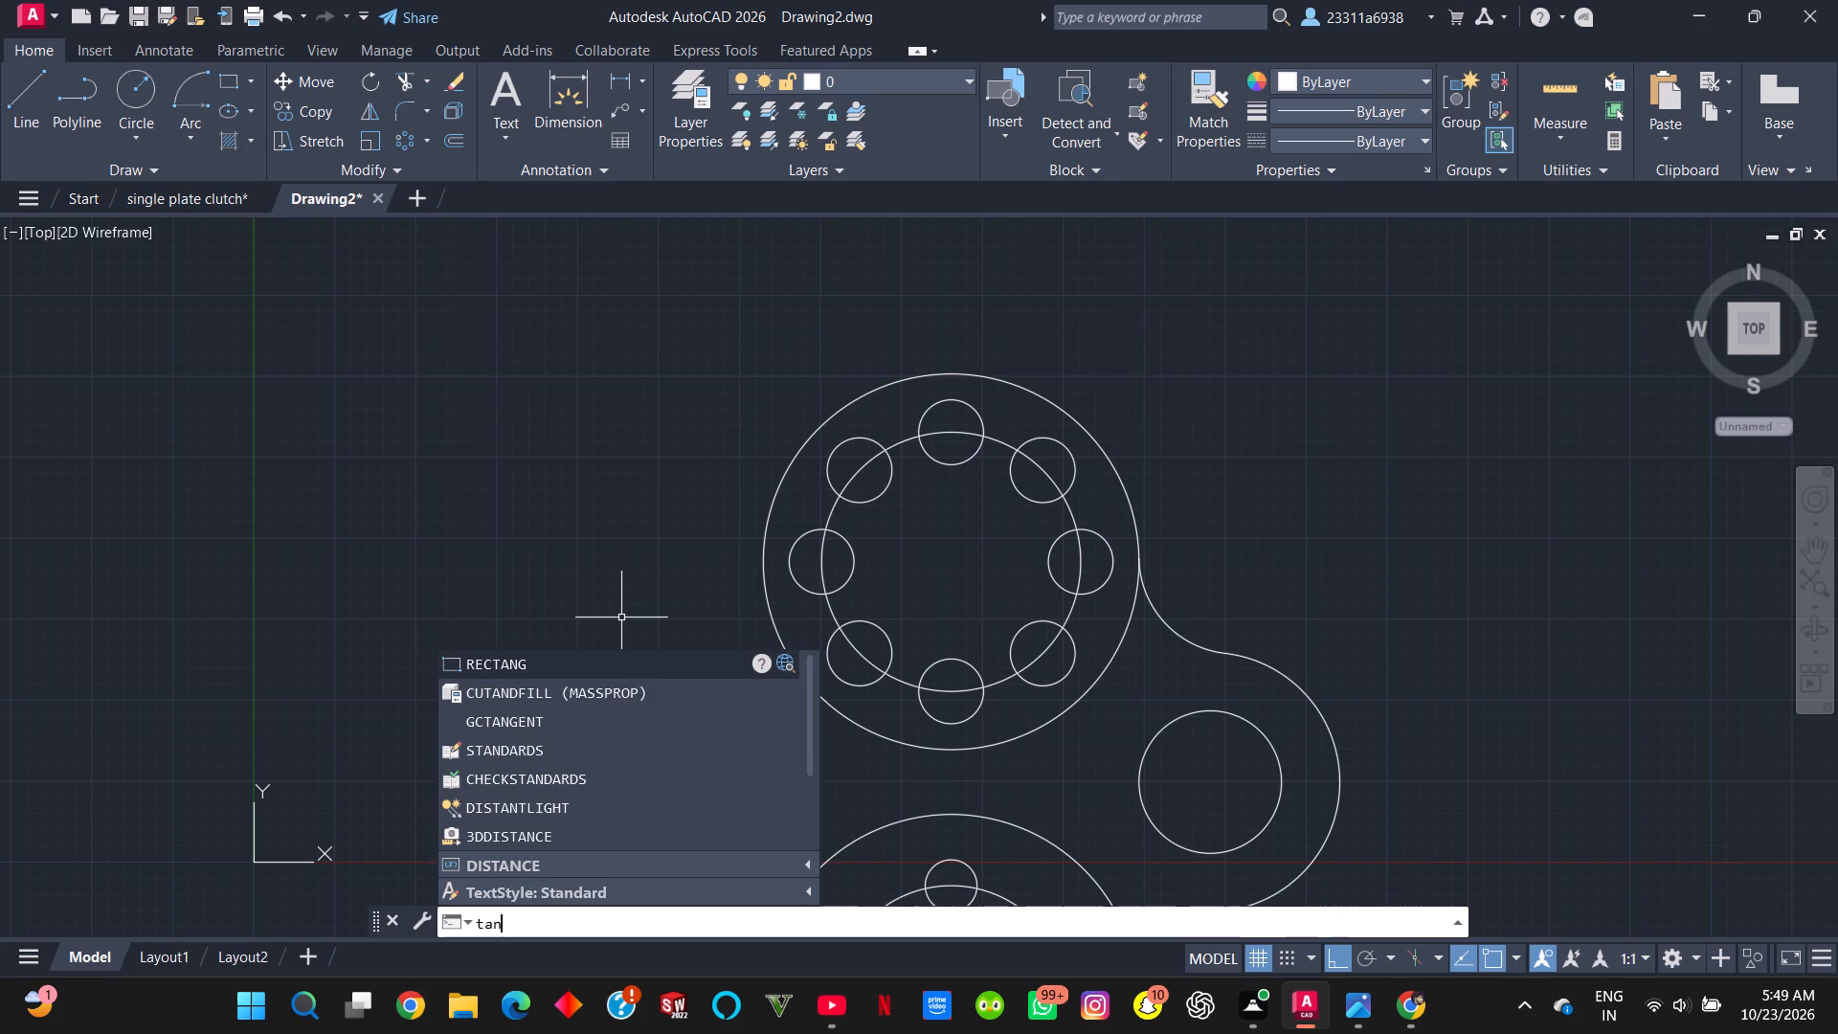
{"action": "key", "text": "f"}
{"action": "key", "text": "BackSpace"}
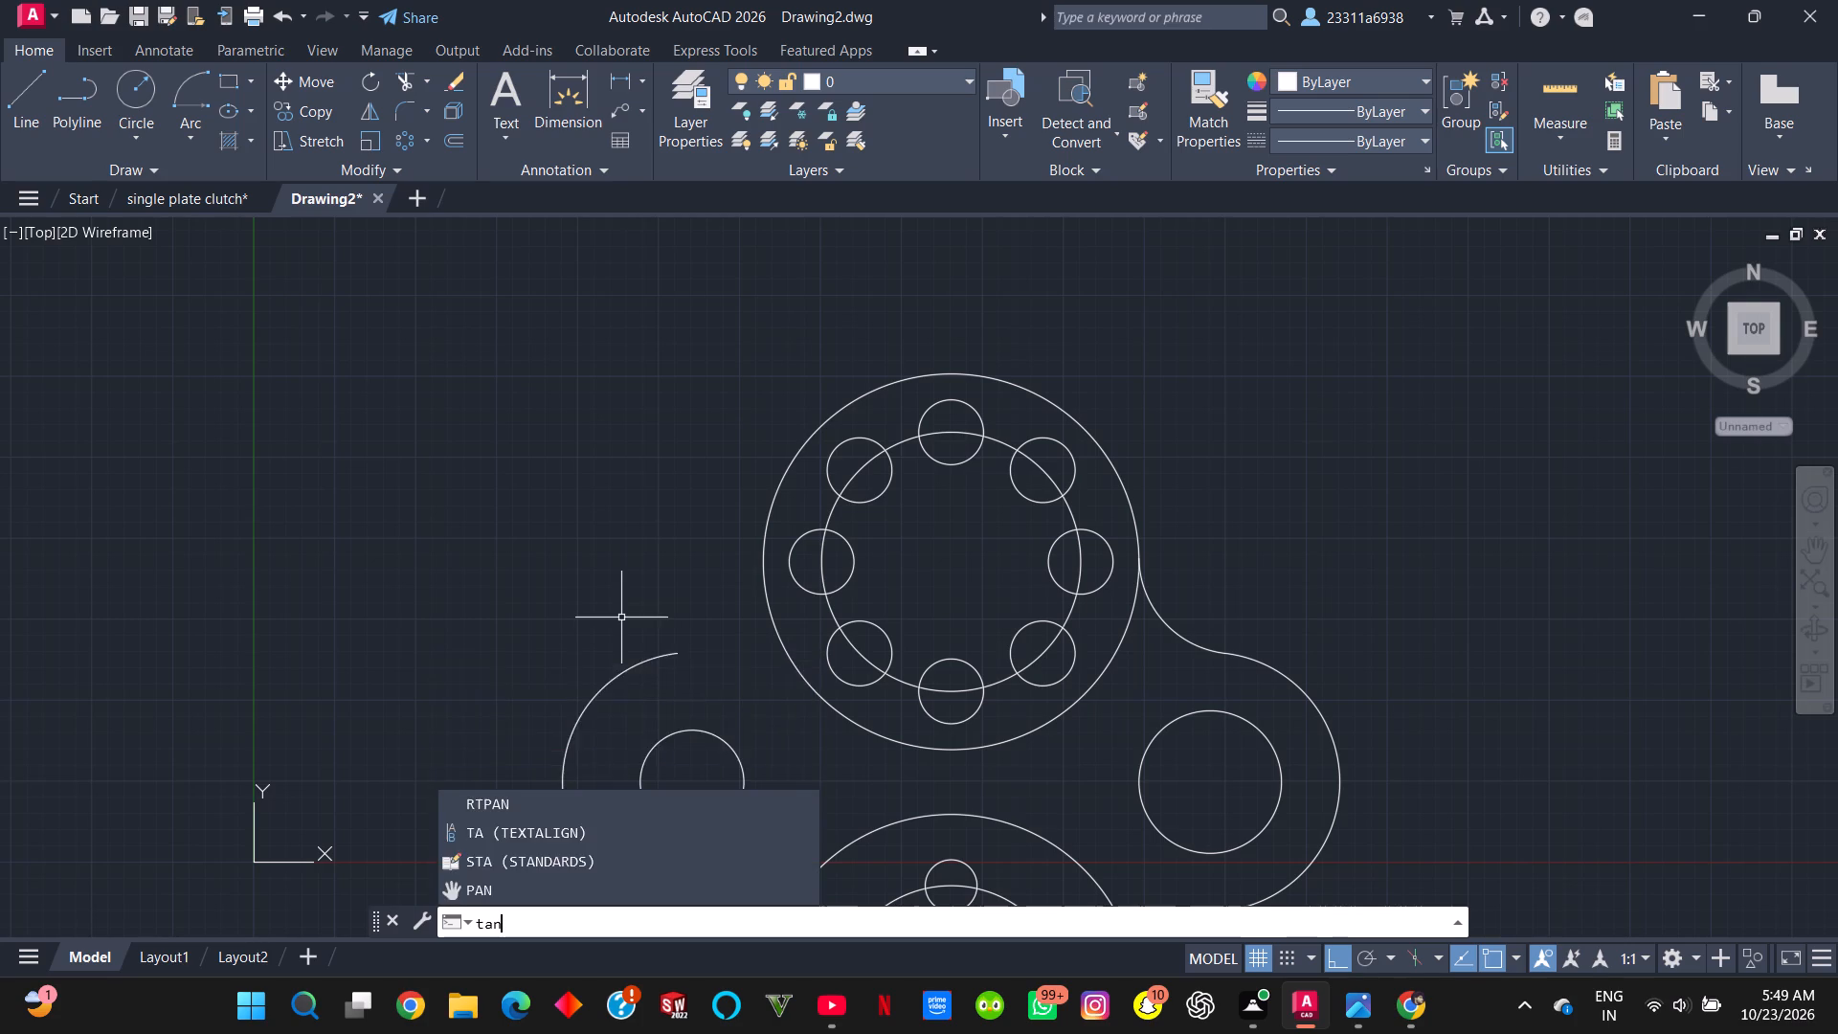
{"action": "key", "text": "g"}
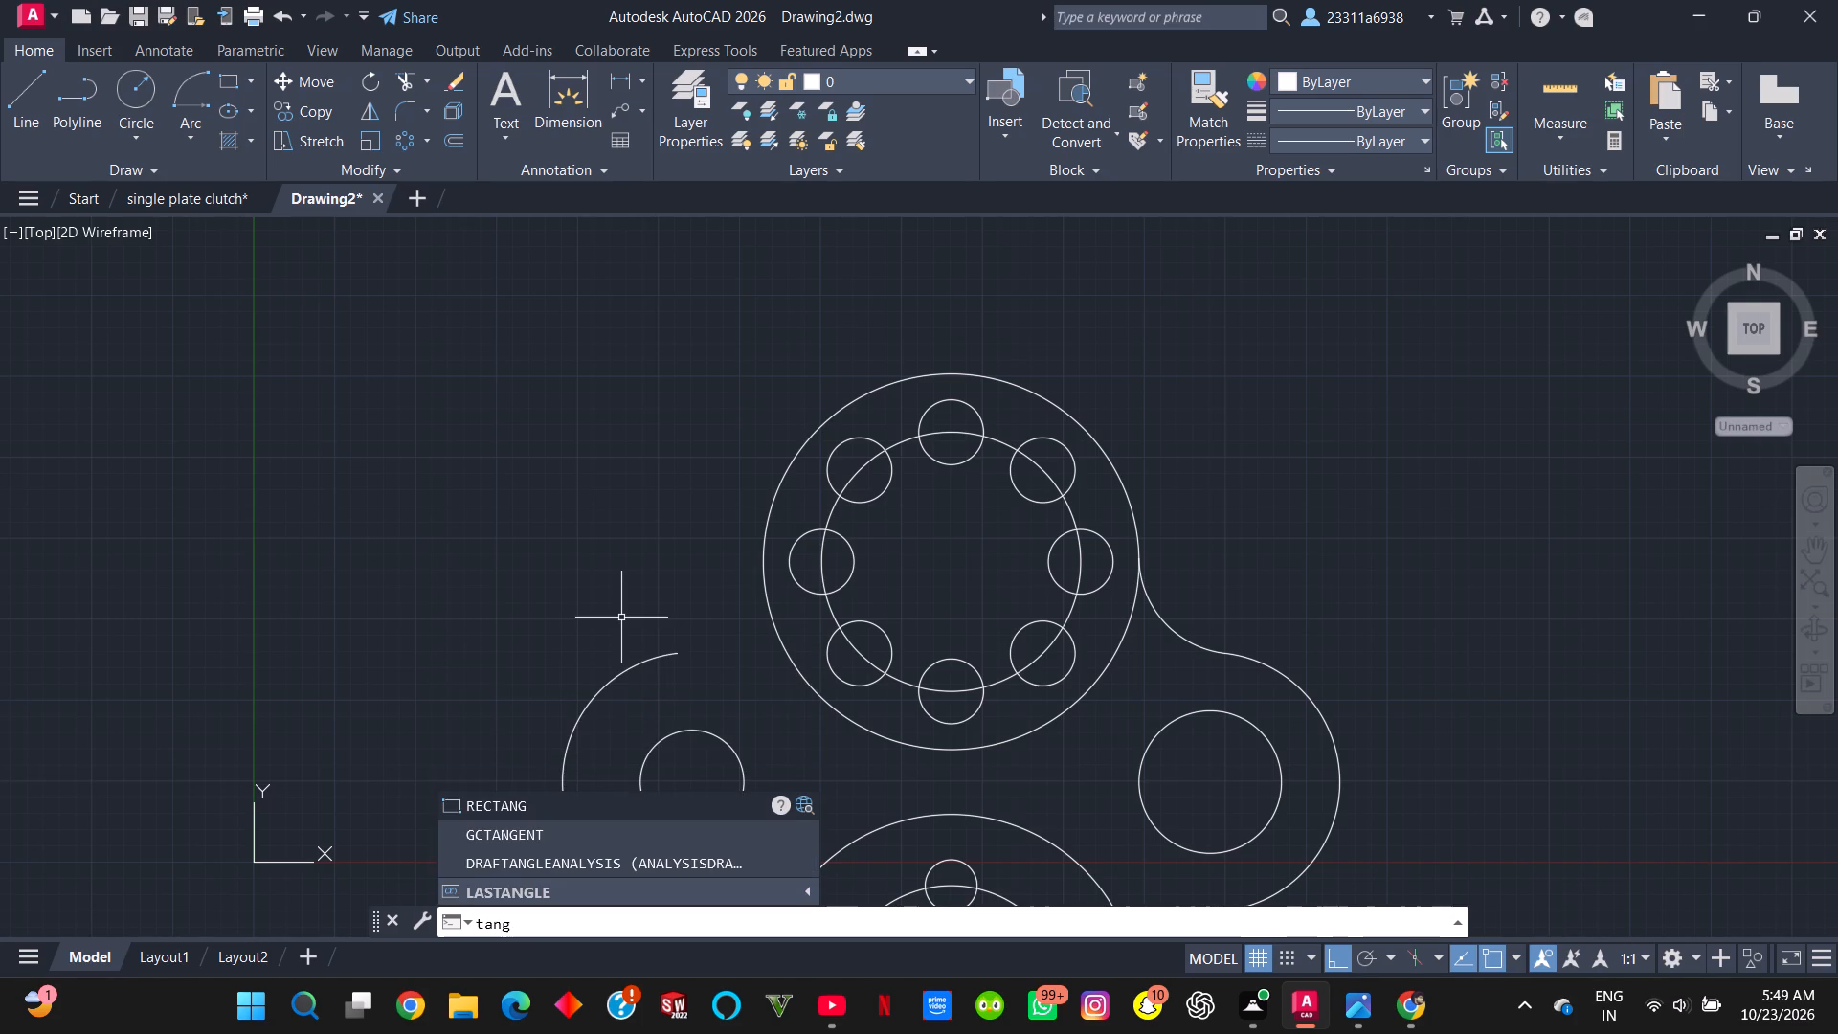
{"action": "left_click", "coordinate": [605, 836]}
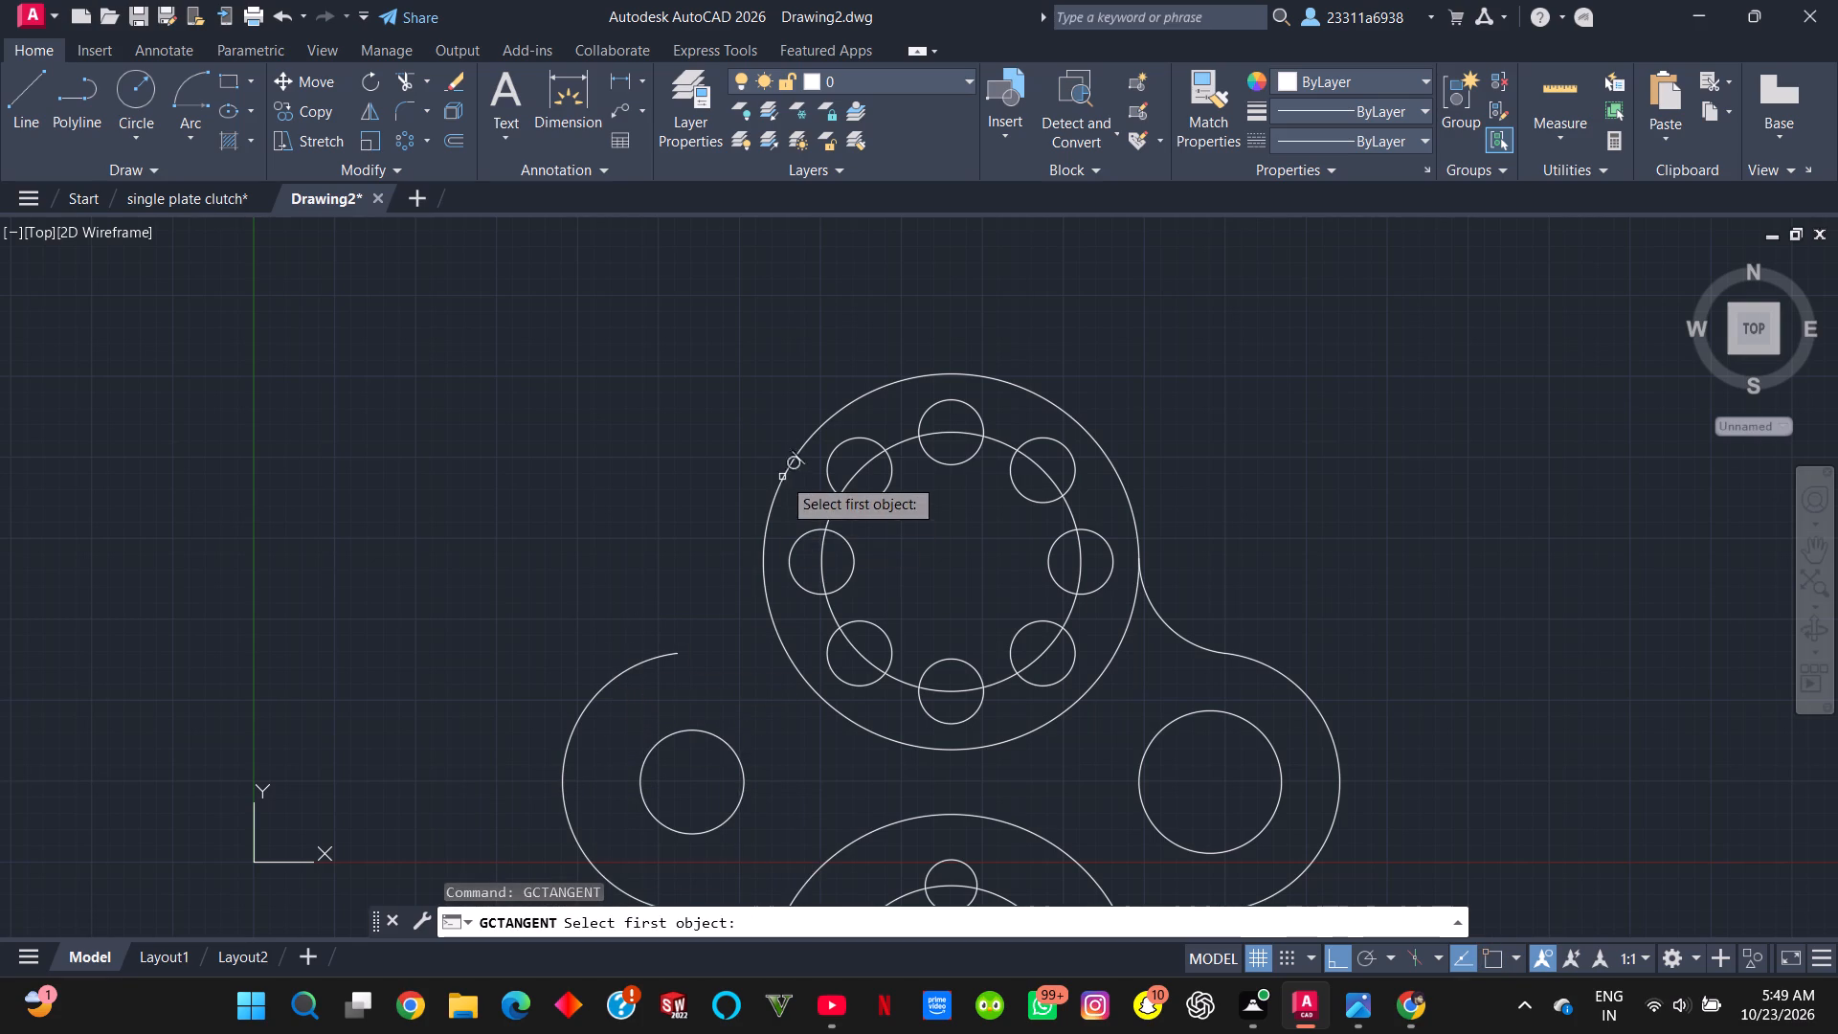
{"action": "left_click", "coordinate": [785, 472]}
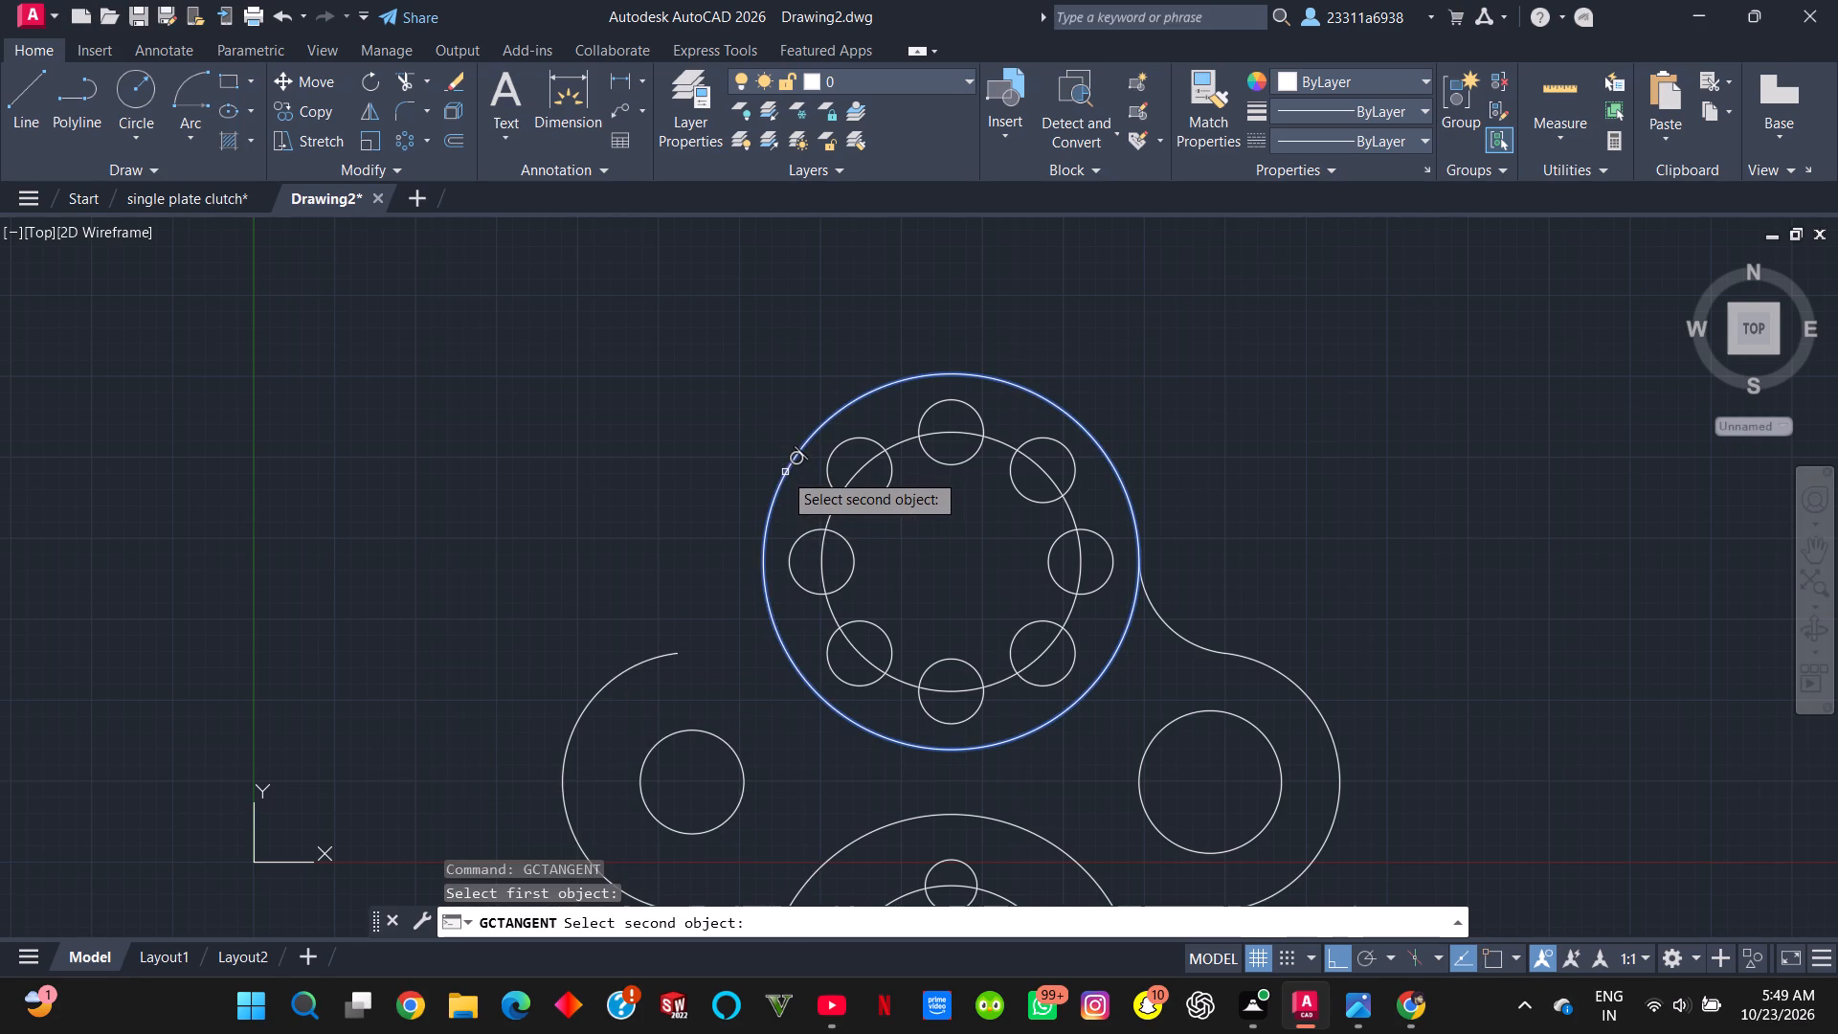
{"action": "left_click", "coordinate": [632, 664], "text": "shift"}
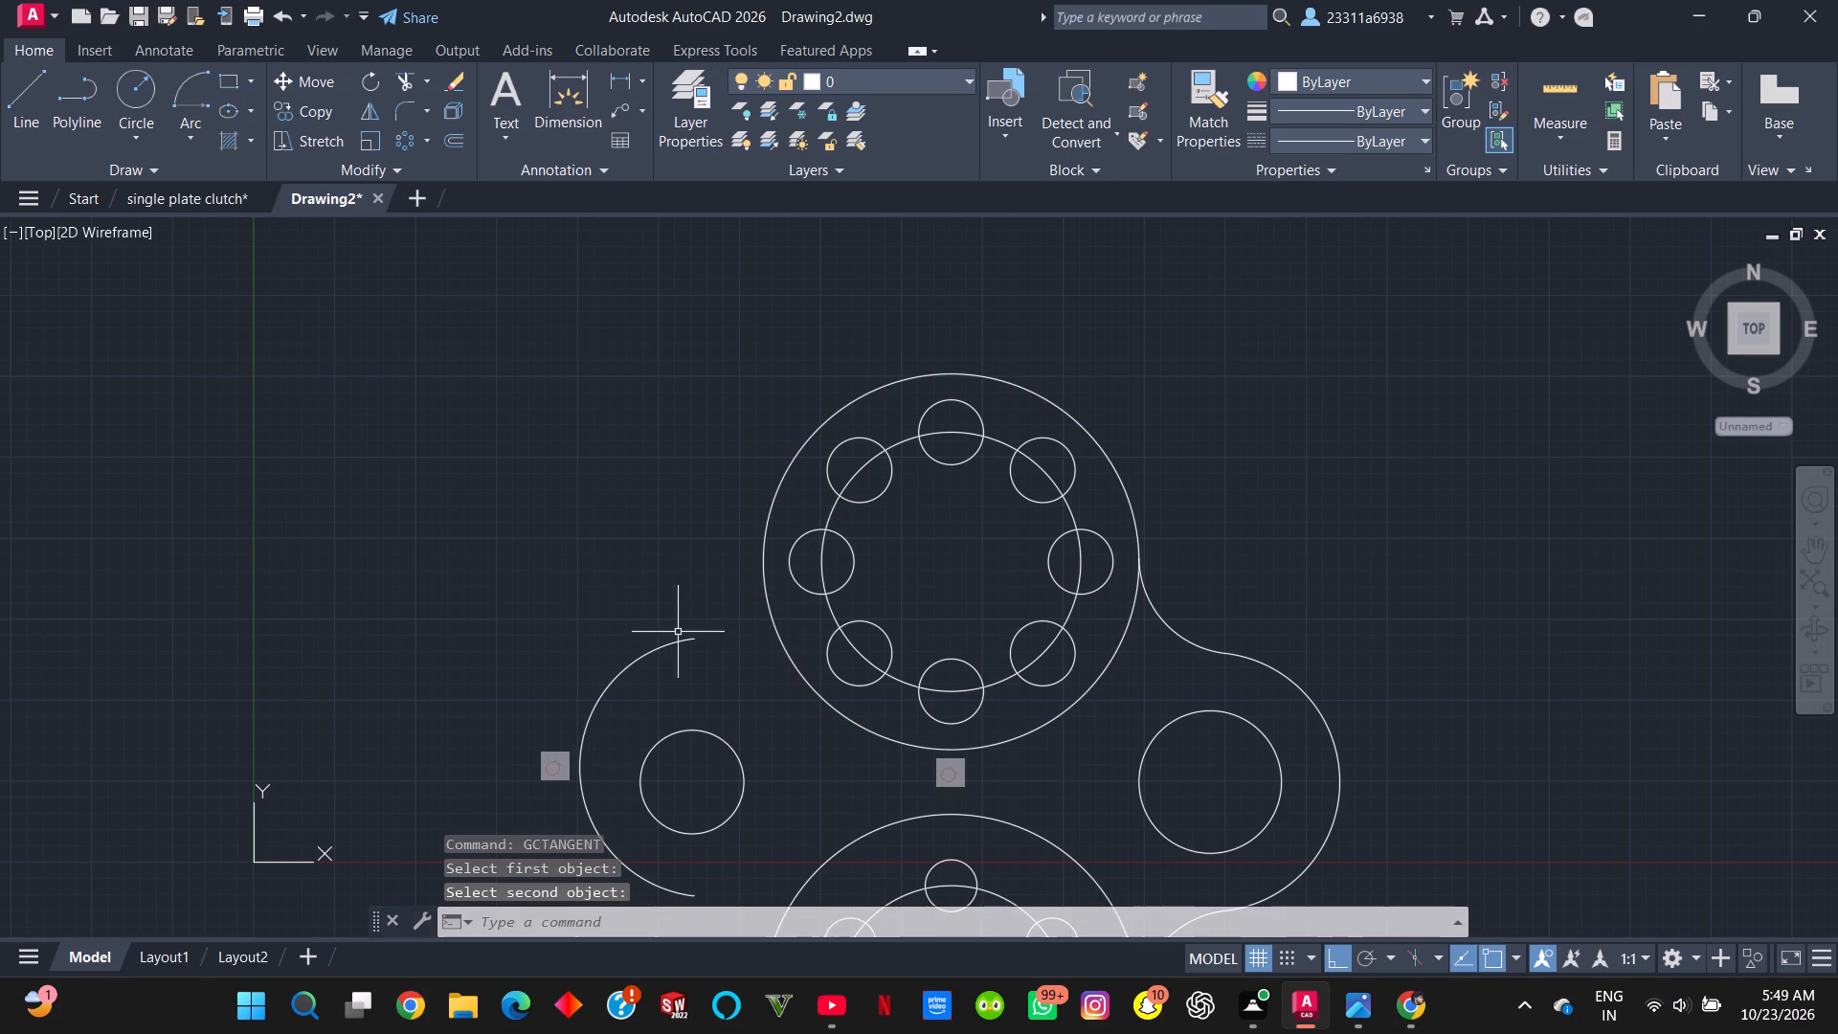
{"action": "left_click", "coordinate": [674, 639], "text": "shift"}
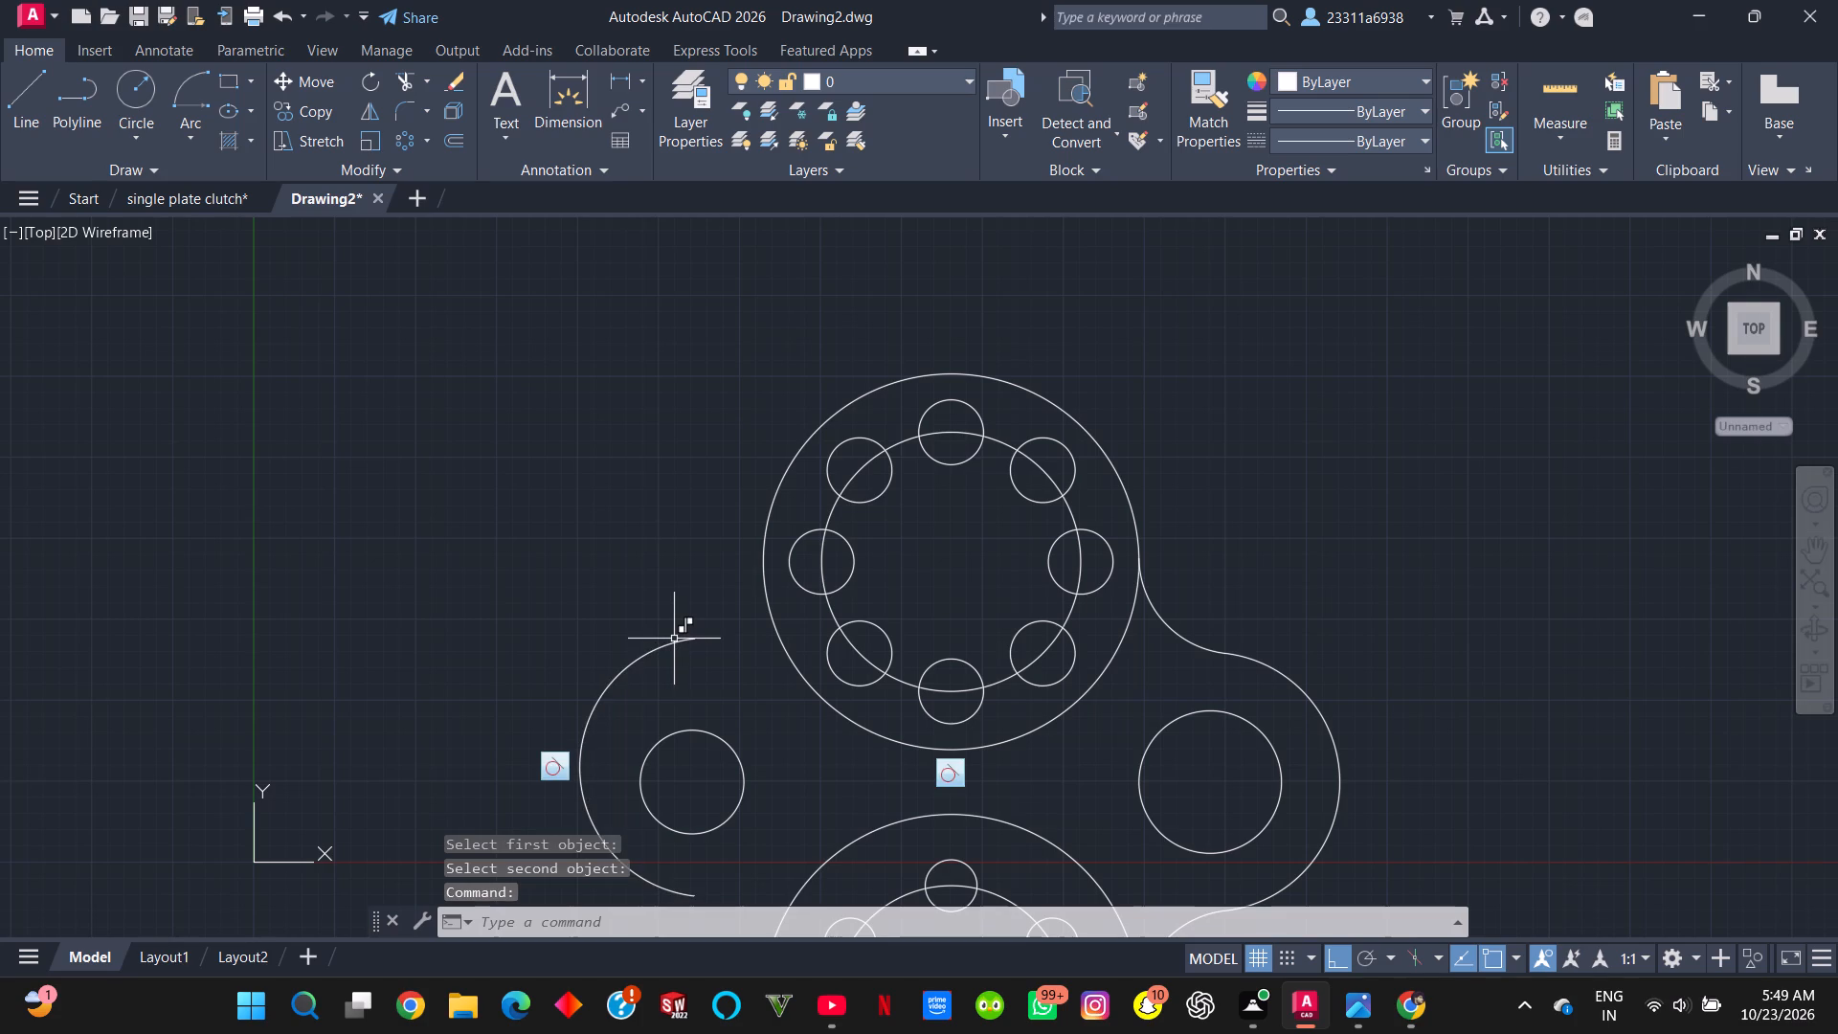
Undo the tangent constraint, the trims and the fillets, back to the separate full circles.
{"action": "key", "text": "ctrl+z"}
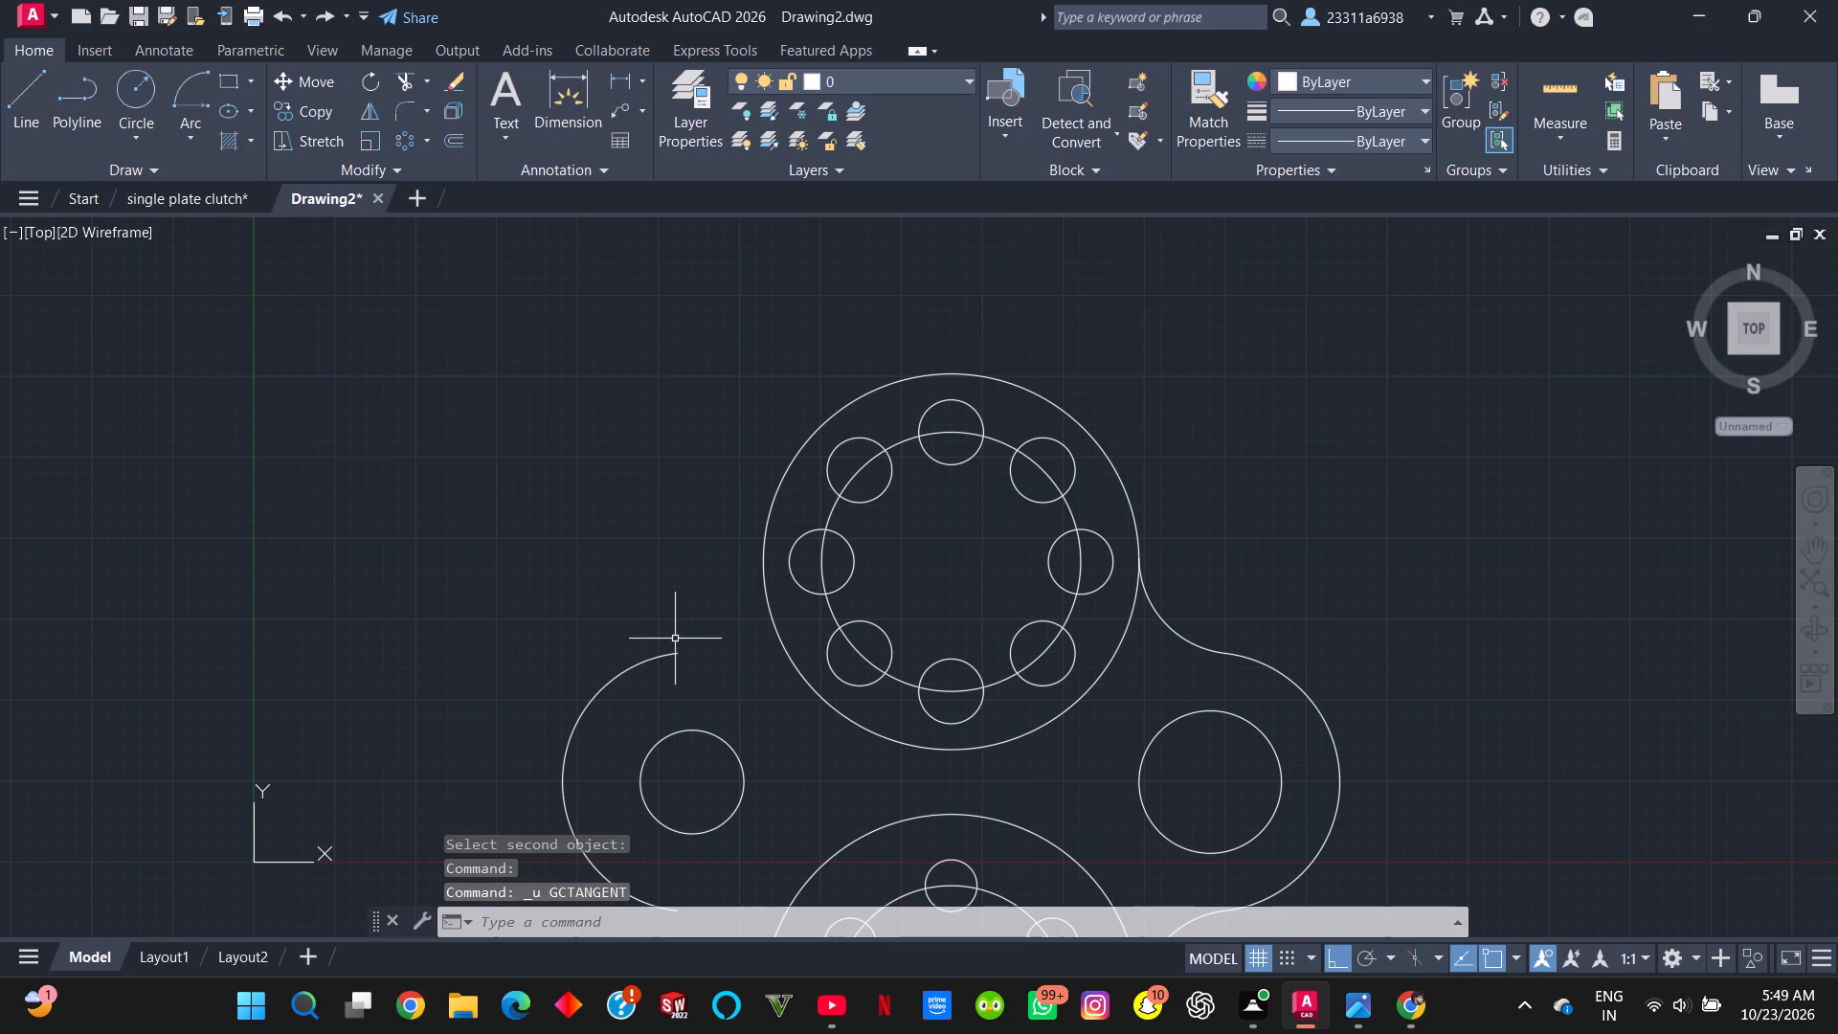
{"action": "key", "text": "ctrl+z"}
{"action": "key", "text": "ctrl+z"}
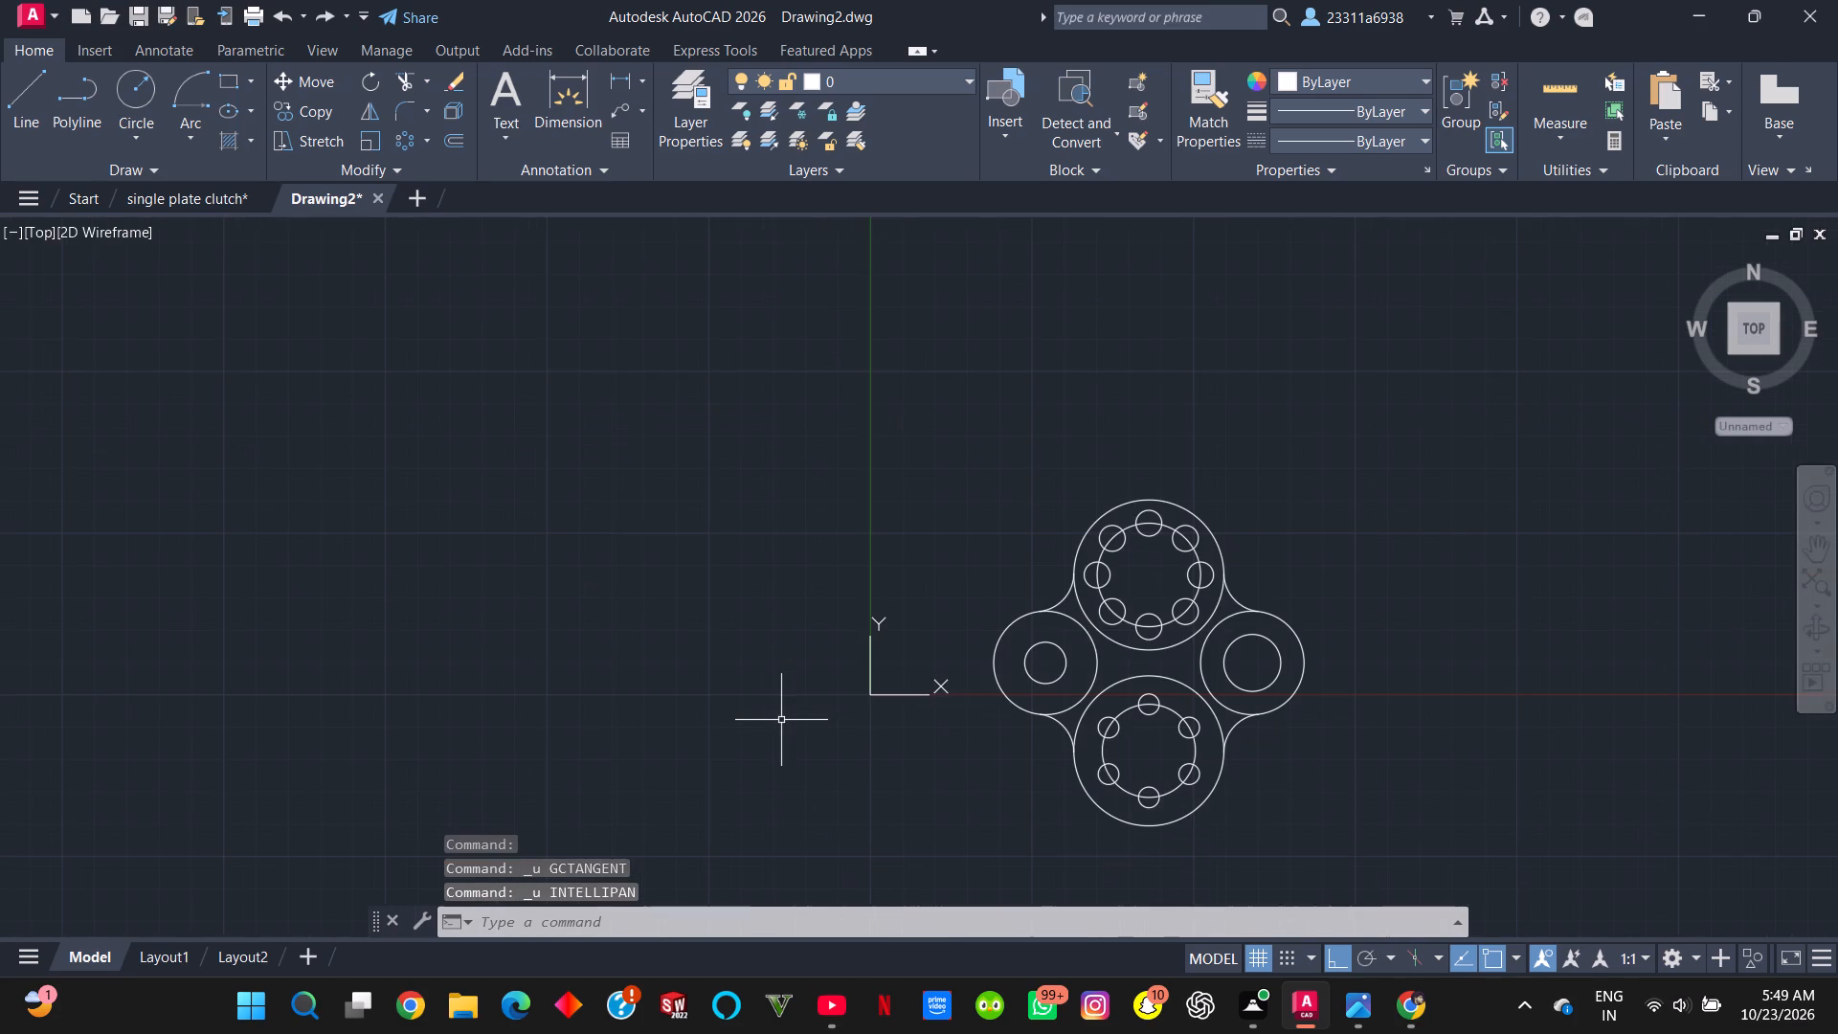
{"action": "key", "text": "ctrl+z"}
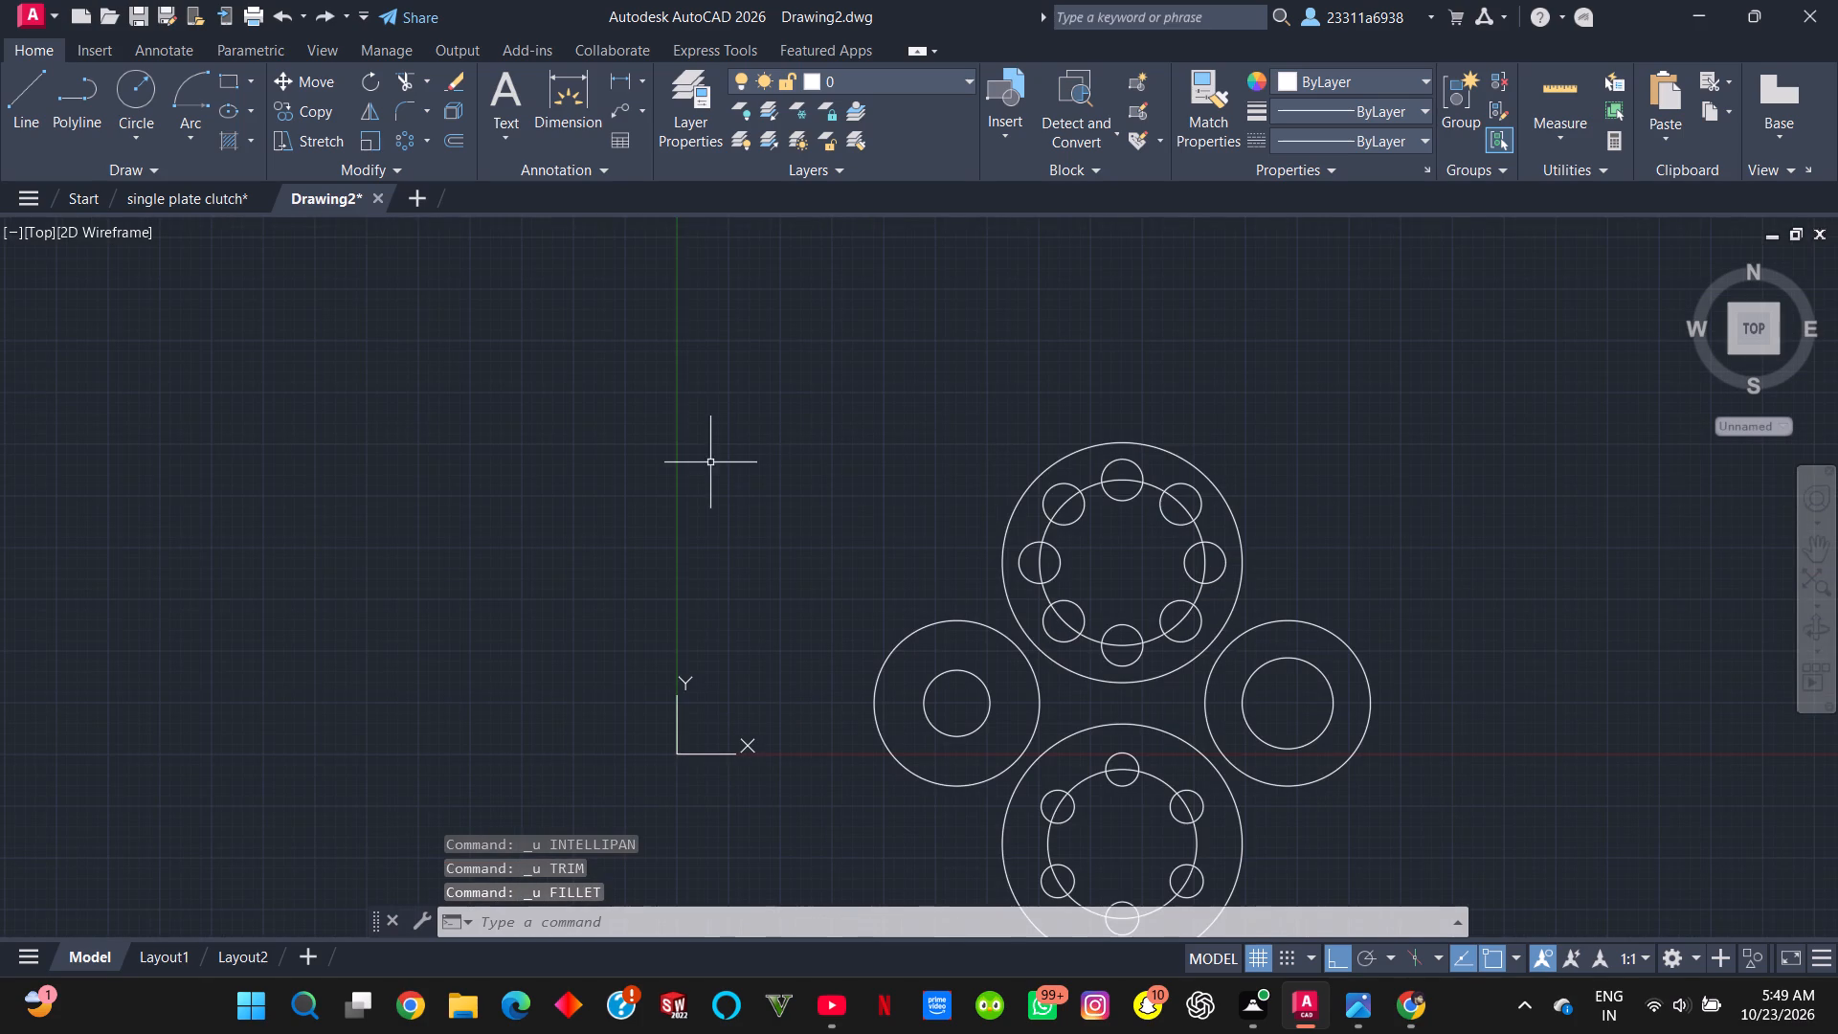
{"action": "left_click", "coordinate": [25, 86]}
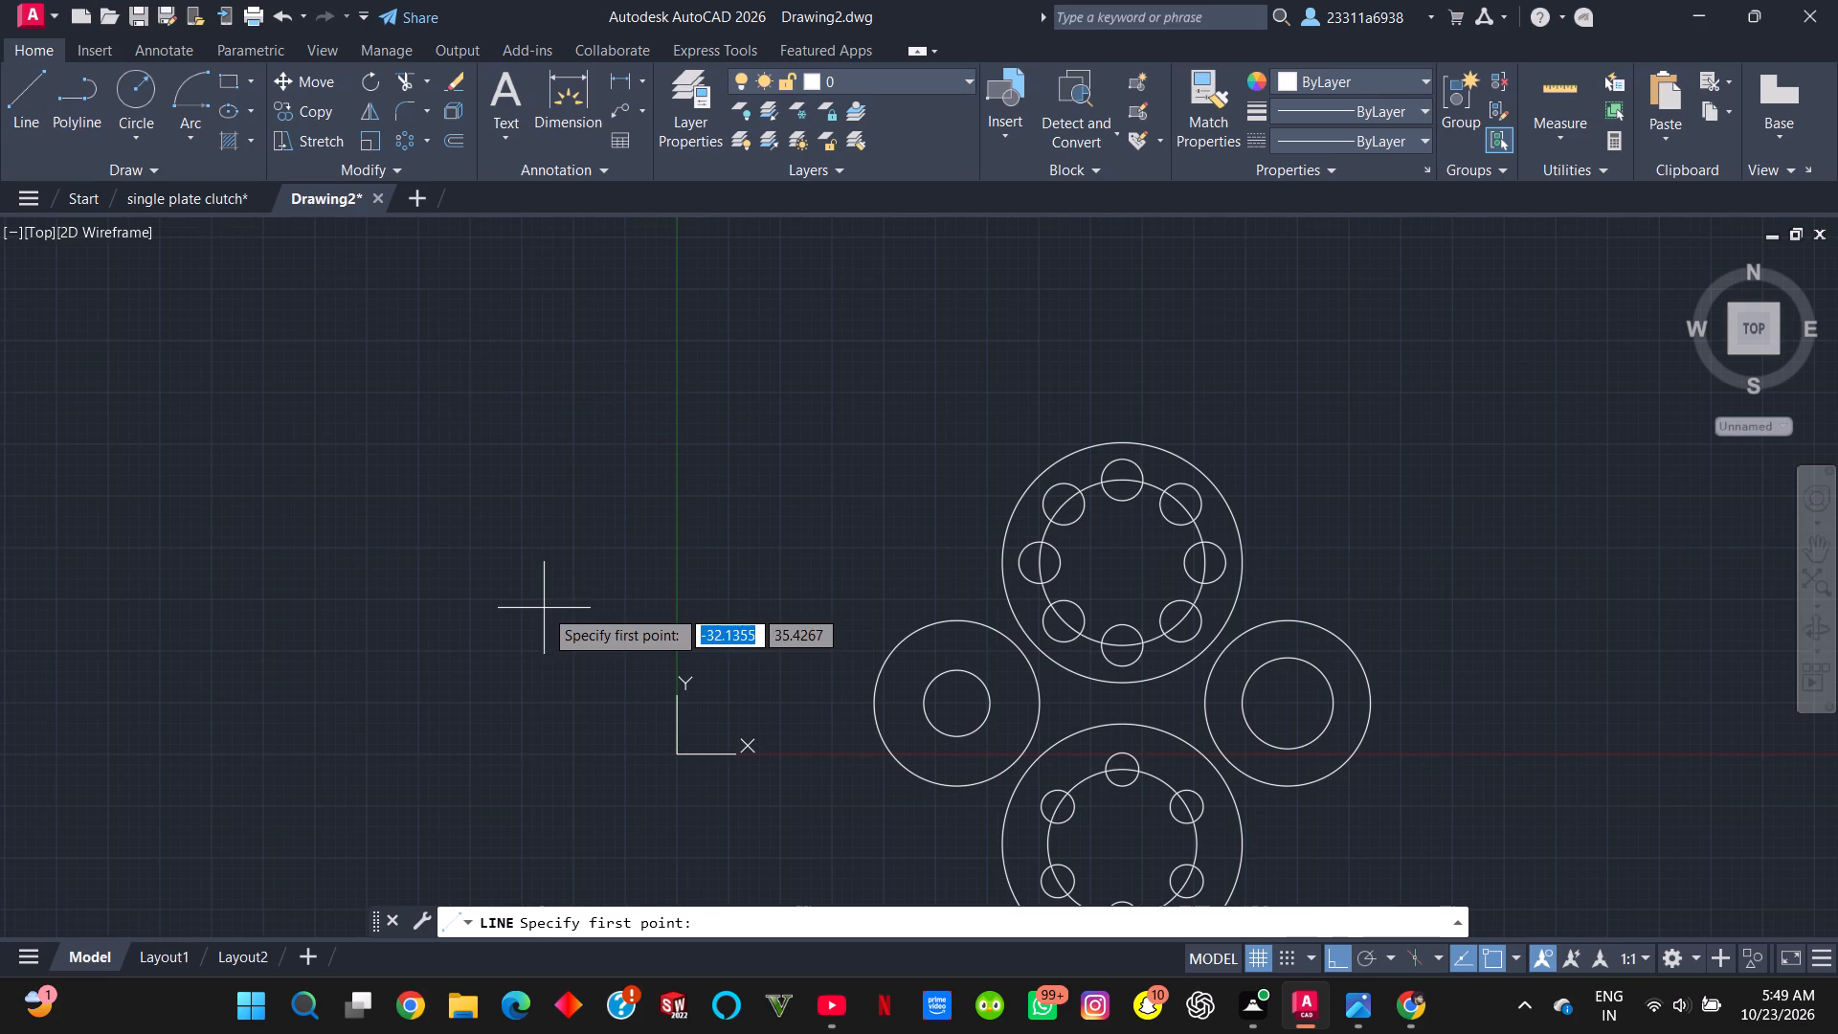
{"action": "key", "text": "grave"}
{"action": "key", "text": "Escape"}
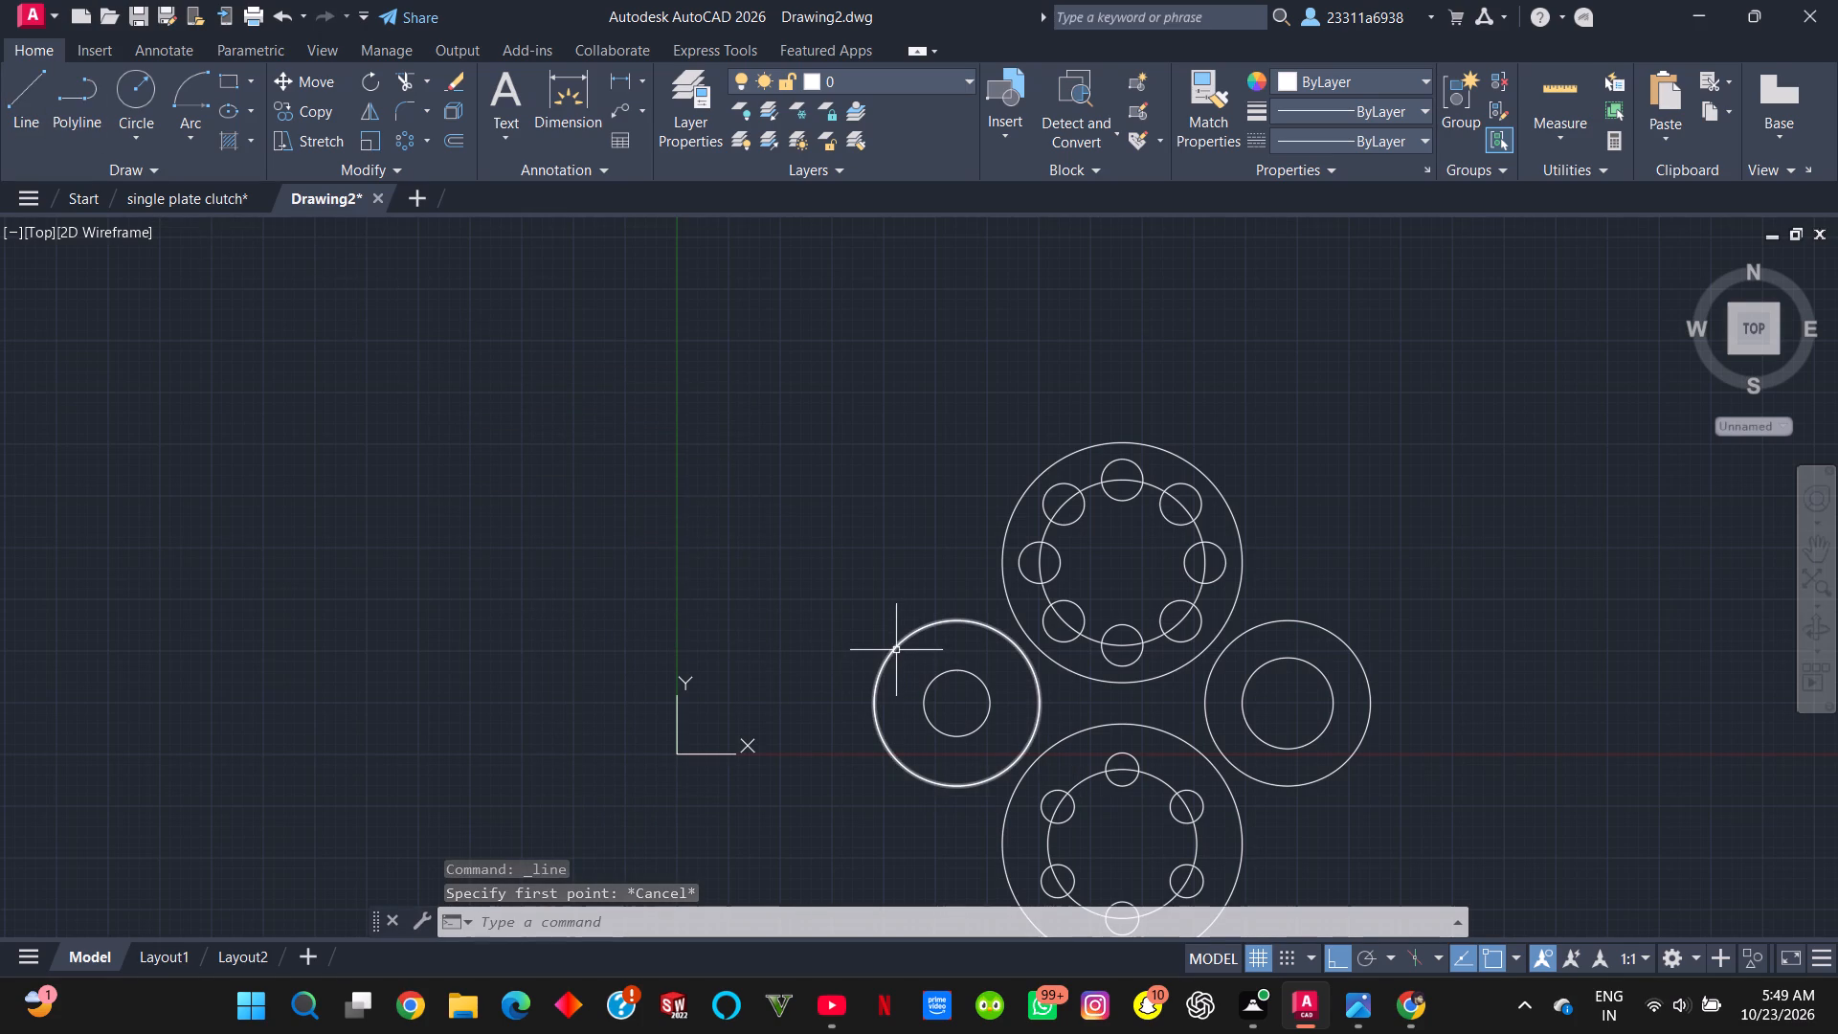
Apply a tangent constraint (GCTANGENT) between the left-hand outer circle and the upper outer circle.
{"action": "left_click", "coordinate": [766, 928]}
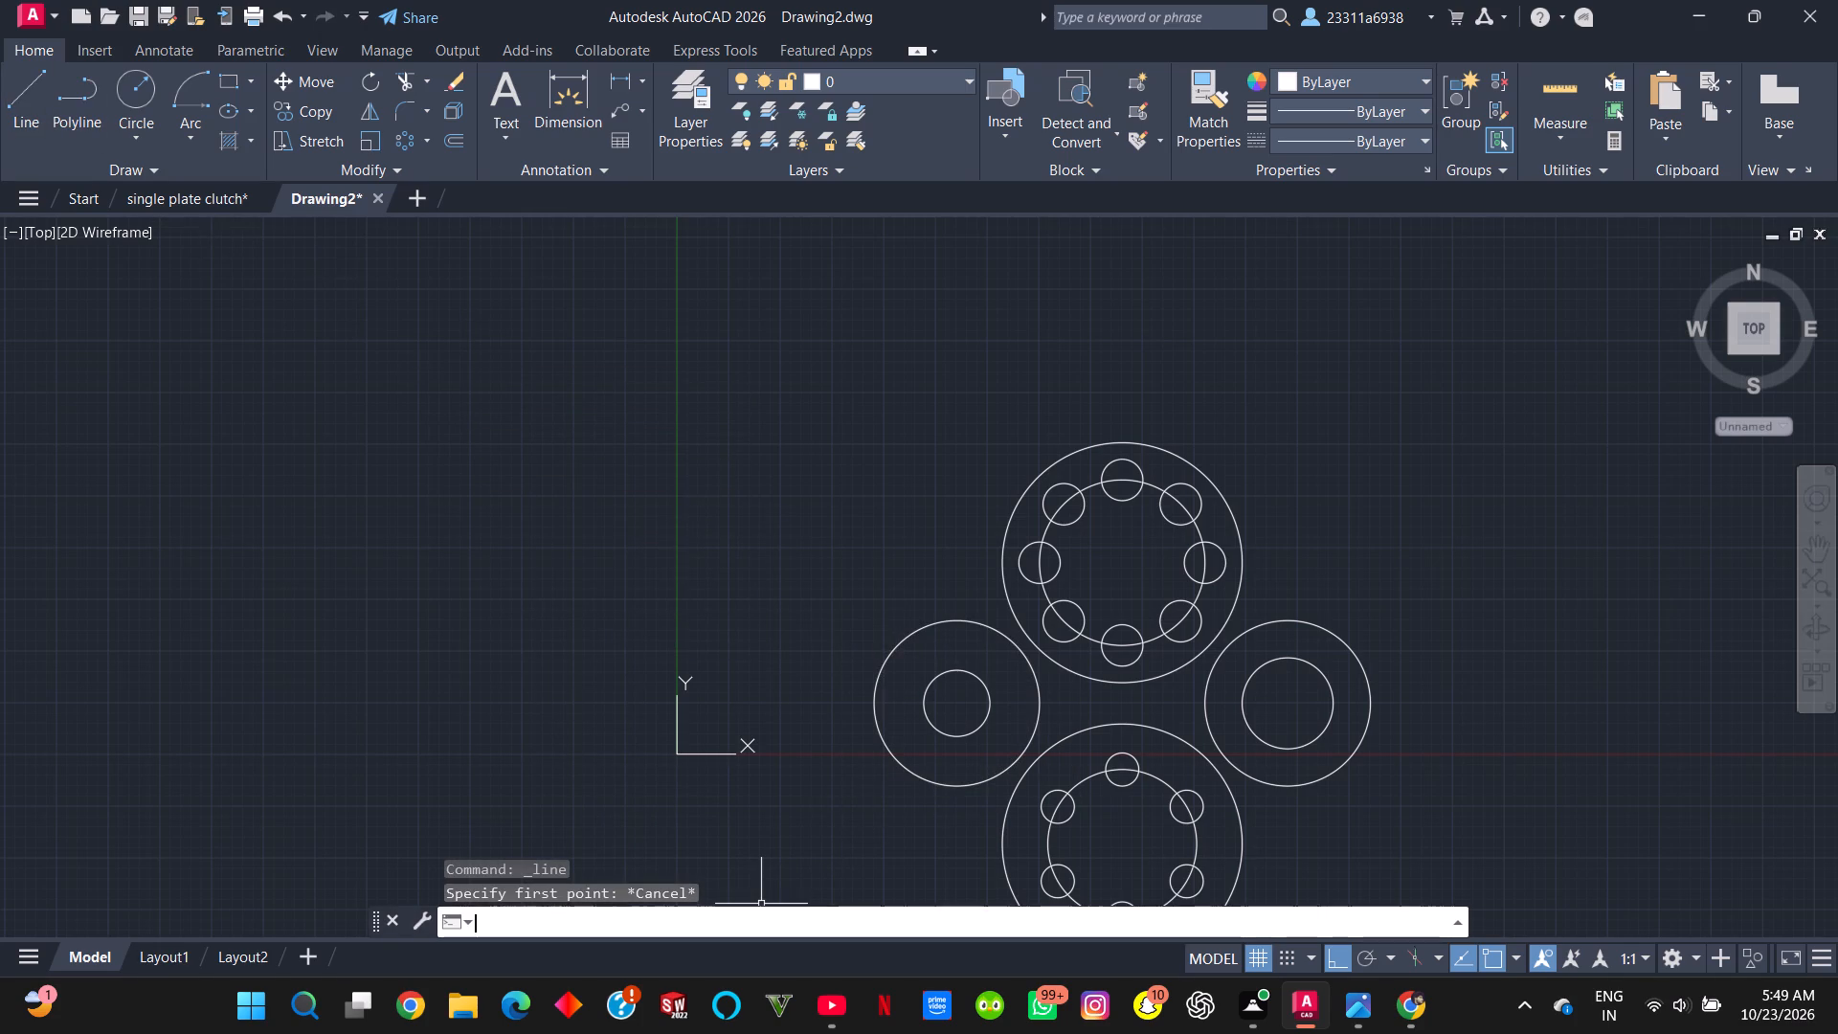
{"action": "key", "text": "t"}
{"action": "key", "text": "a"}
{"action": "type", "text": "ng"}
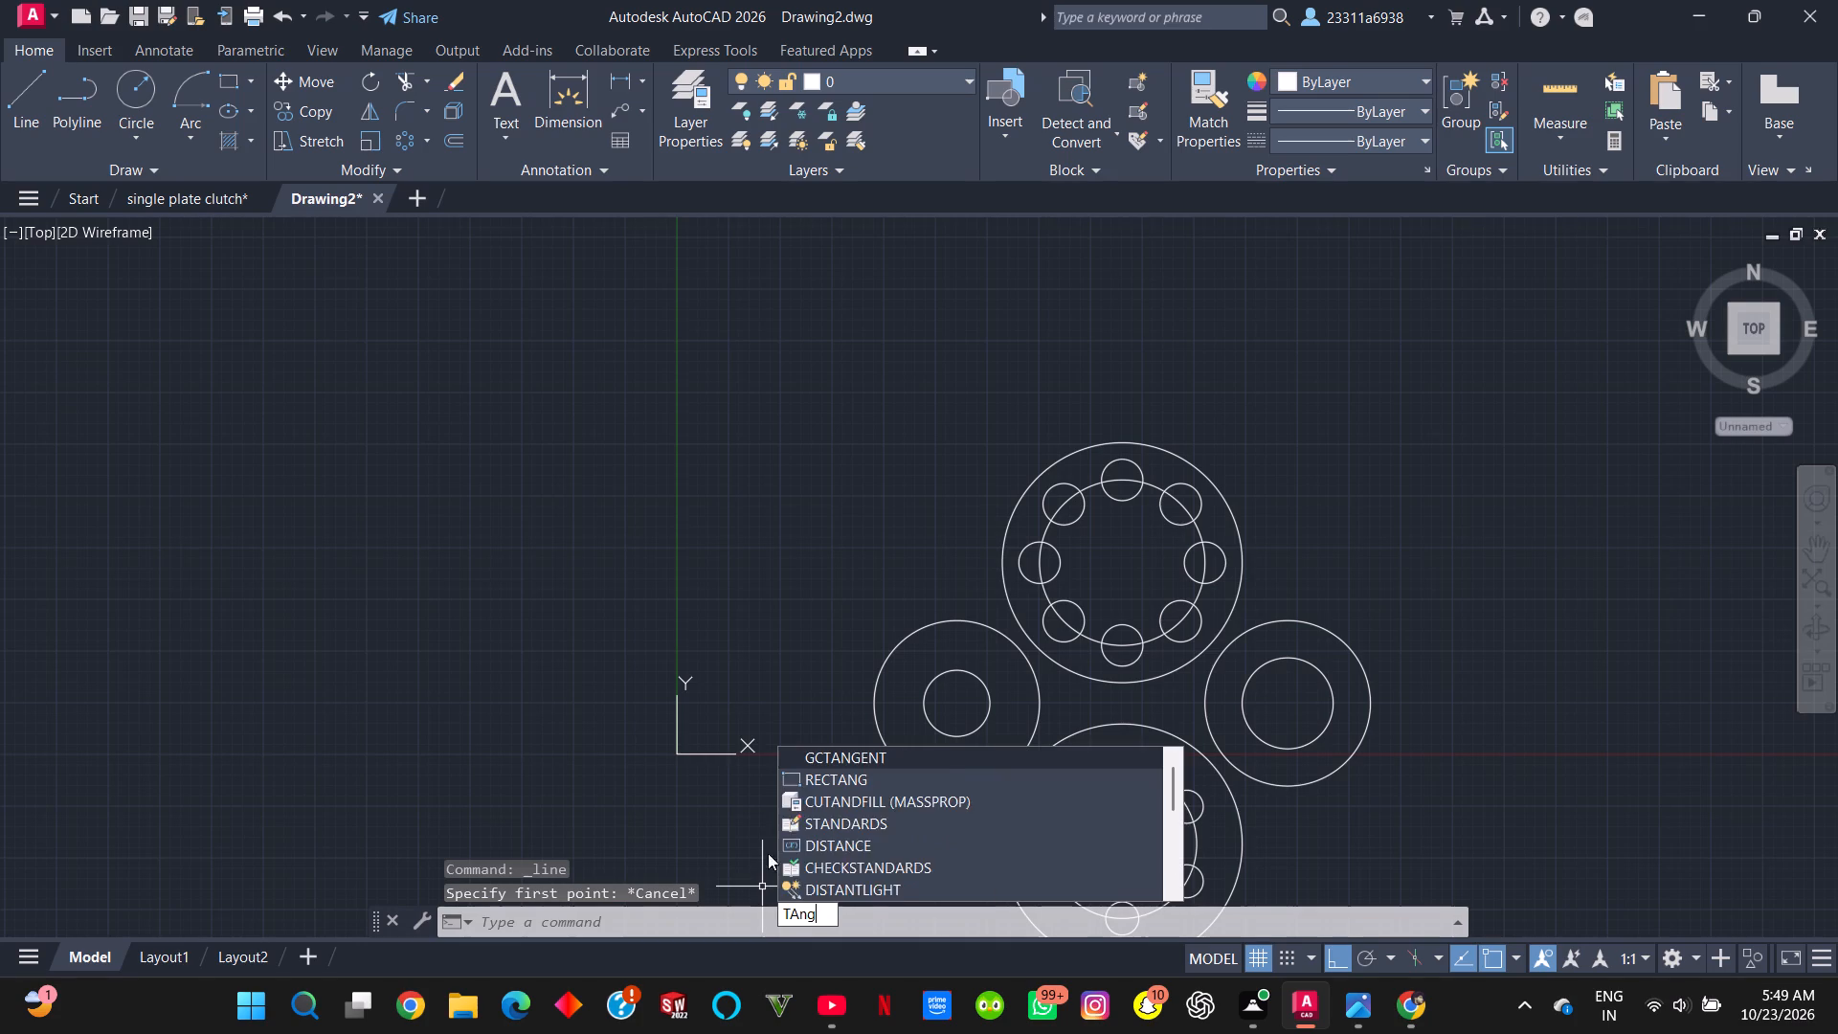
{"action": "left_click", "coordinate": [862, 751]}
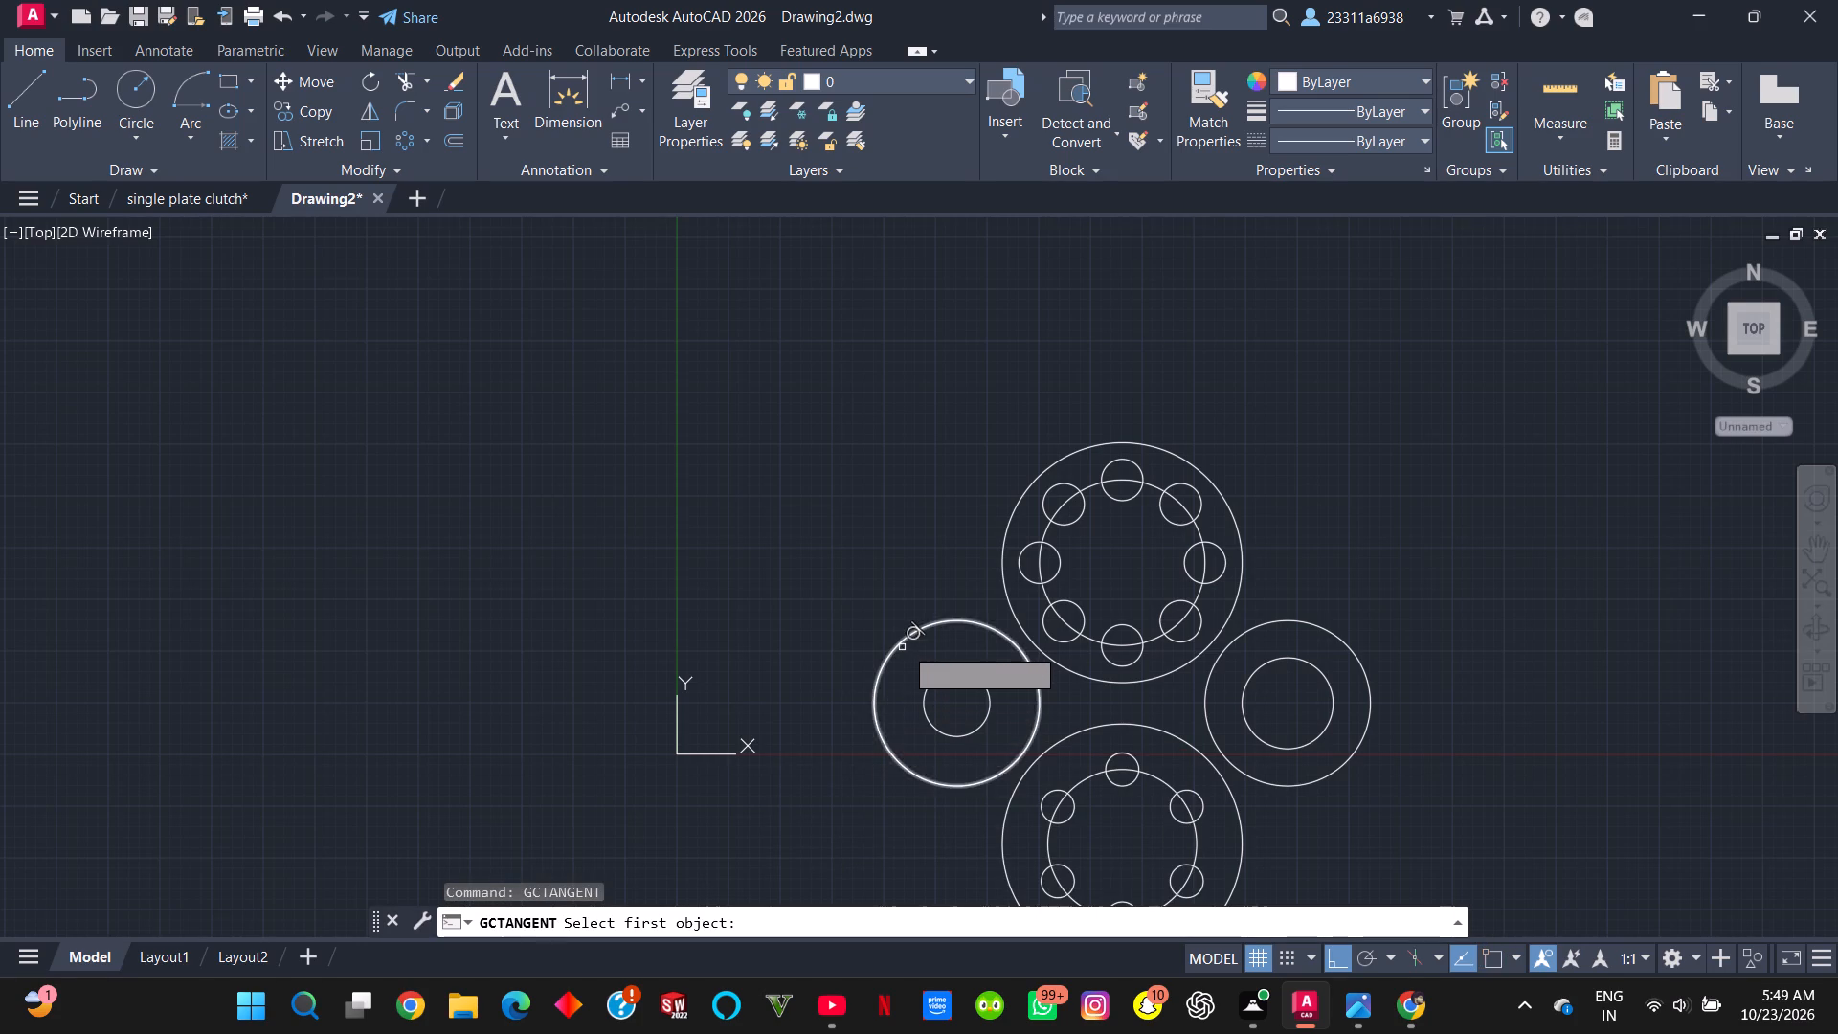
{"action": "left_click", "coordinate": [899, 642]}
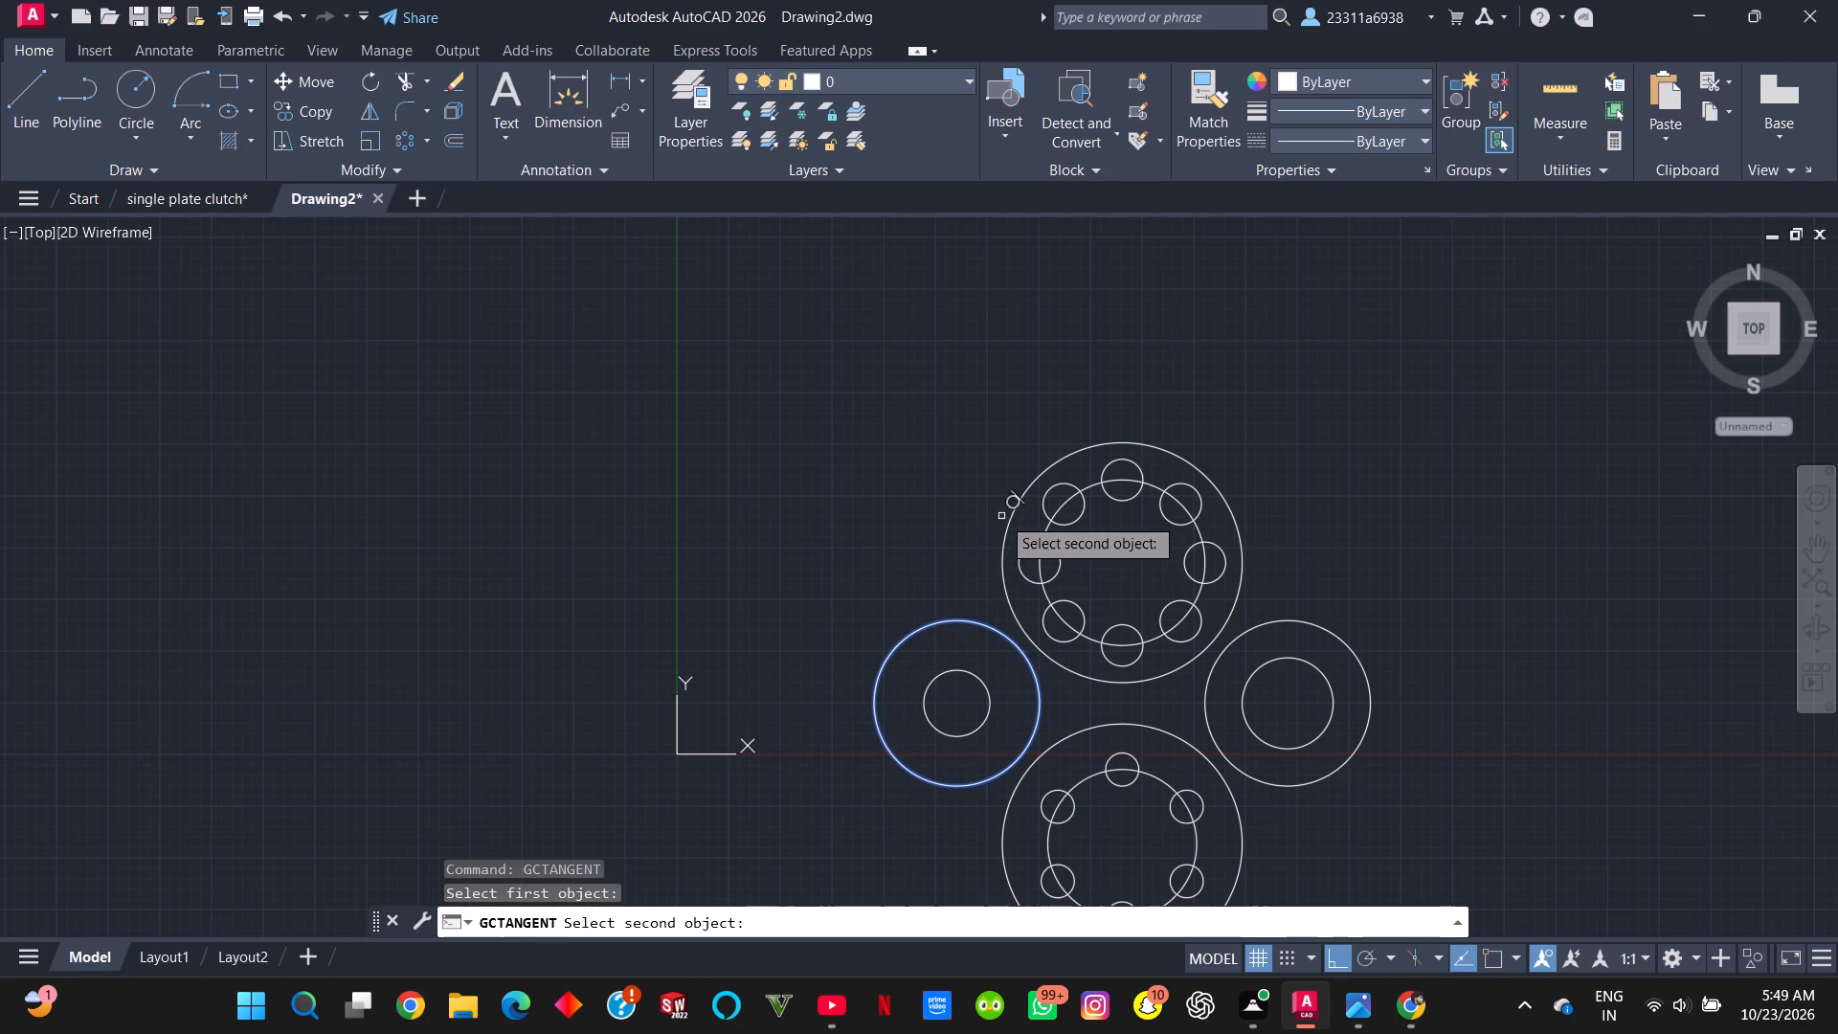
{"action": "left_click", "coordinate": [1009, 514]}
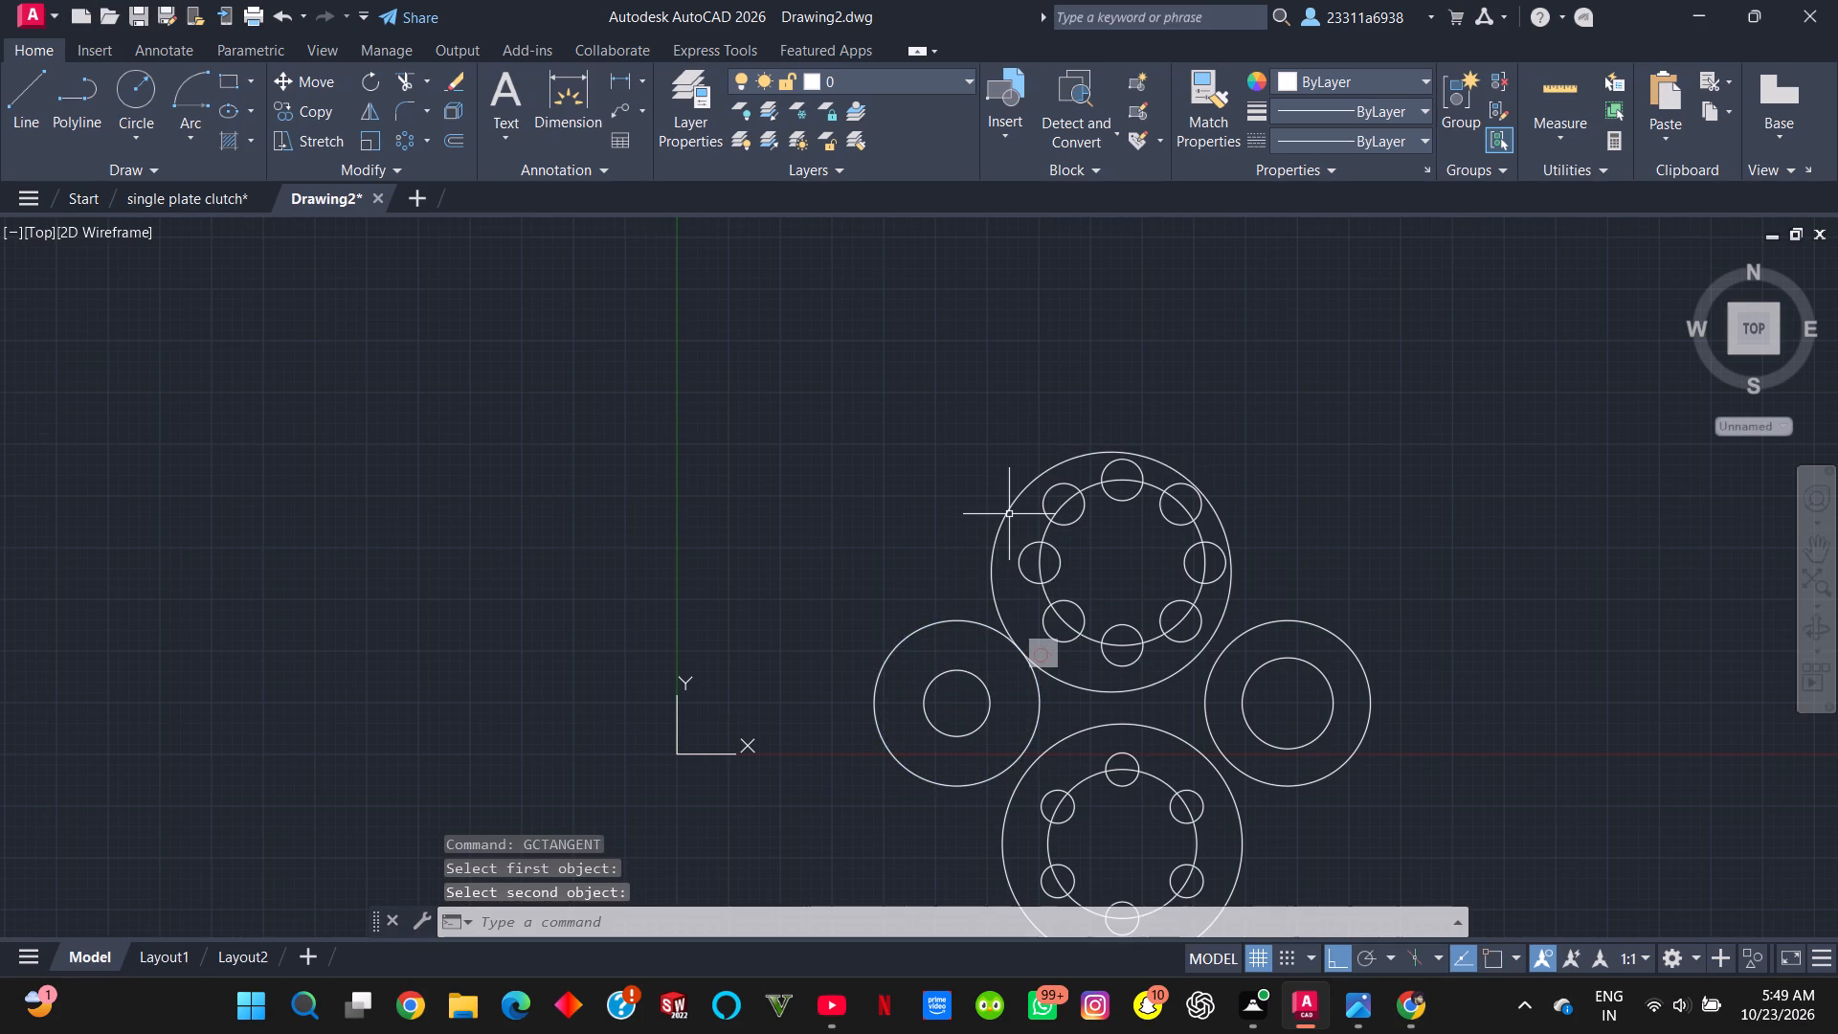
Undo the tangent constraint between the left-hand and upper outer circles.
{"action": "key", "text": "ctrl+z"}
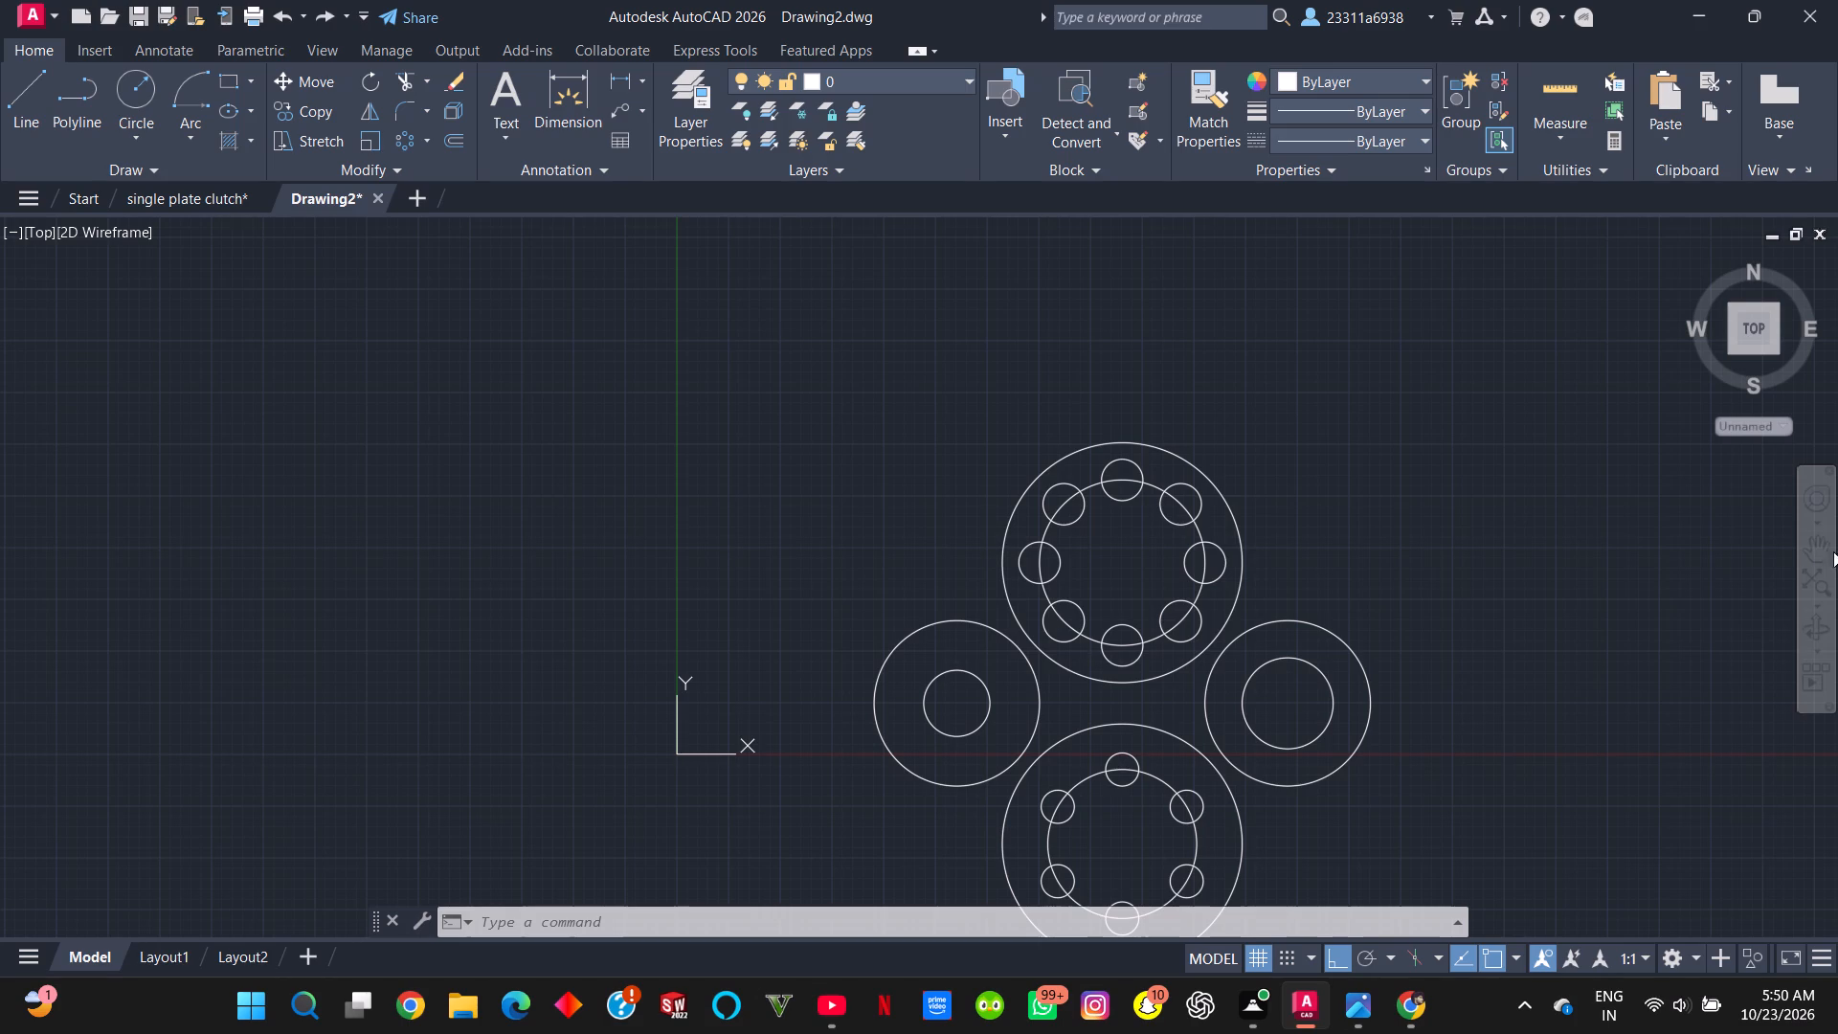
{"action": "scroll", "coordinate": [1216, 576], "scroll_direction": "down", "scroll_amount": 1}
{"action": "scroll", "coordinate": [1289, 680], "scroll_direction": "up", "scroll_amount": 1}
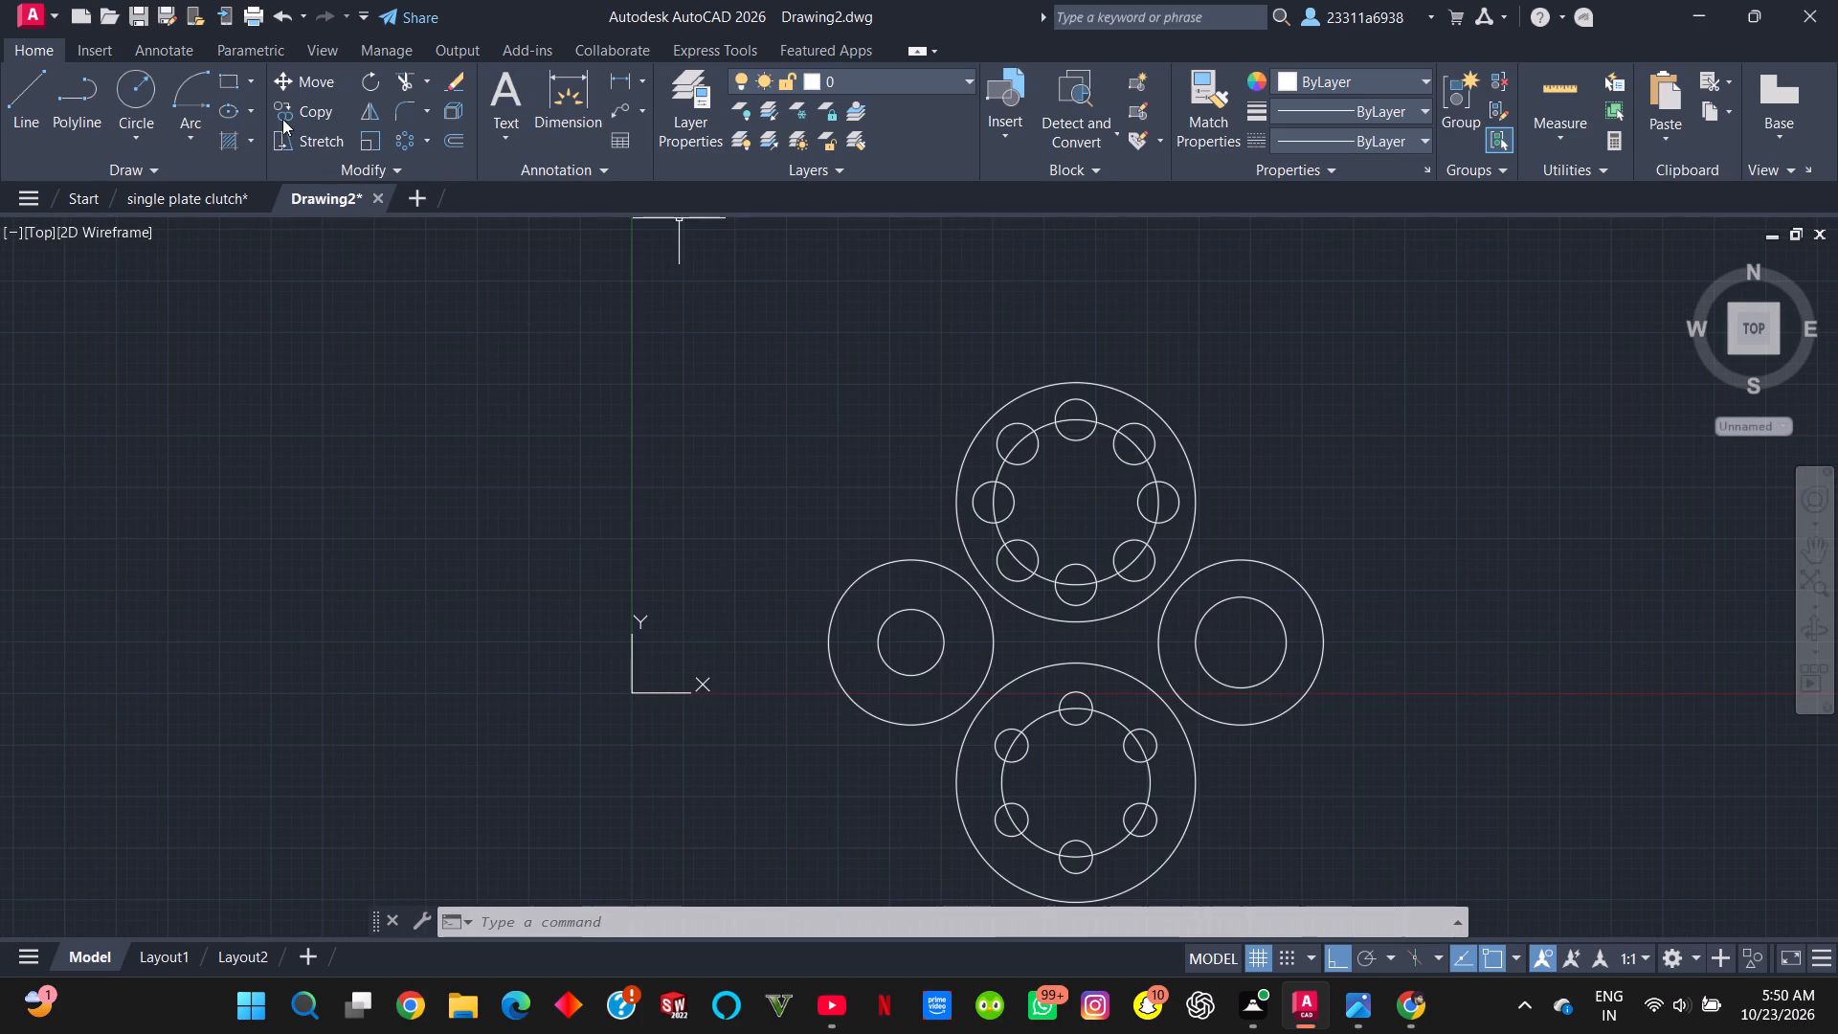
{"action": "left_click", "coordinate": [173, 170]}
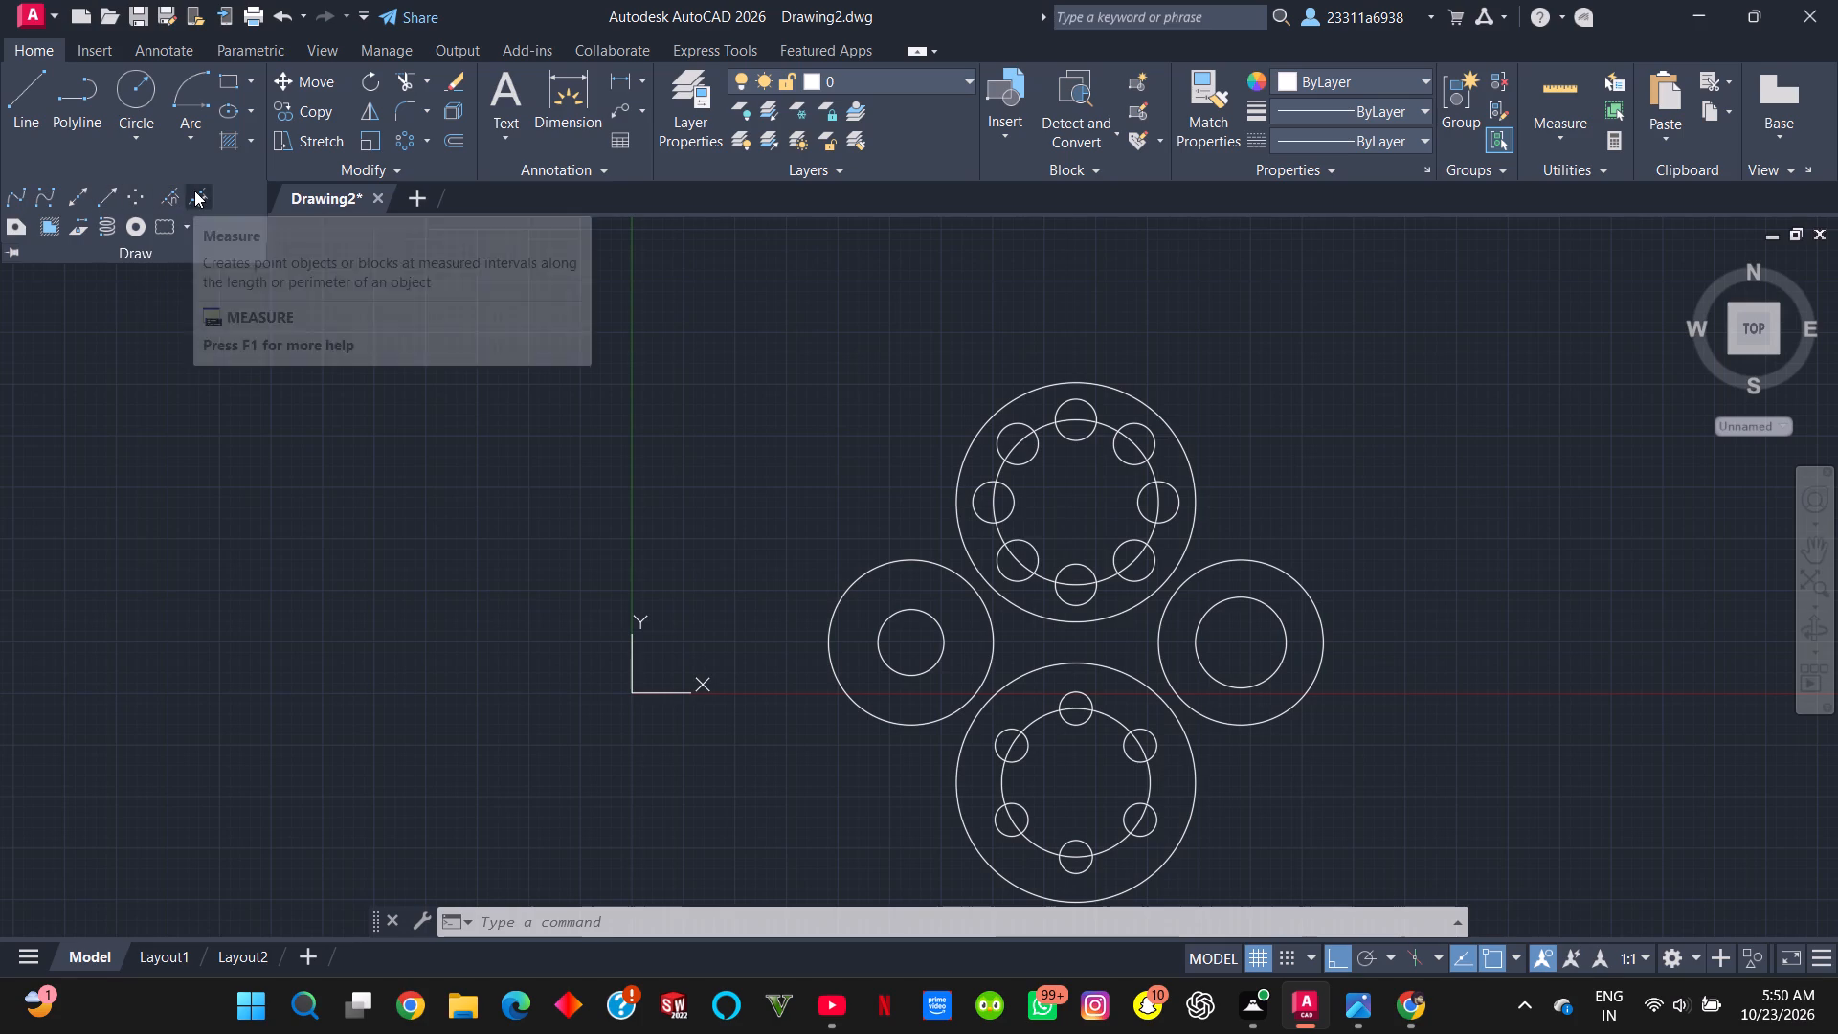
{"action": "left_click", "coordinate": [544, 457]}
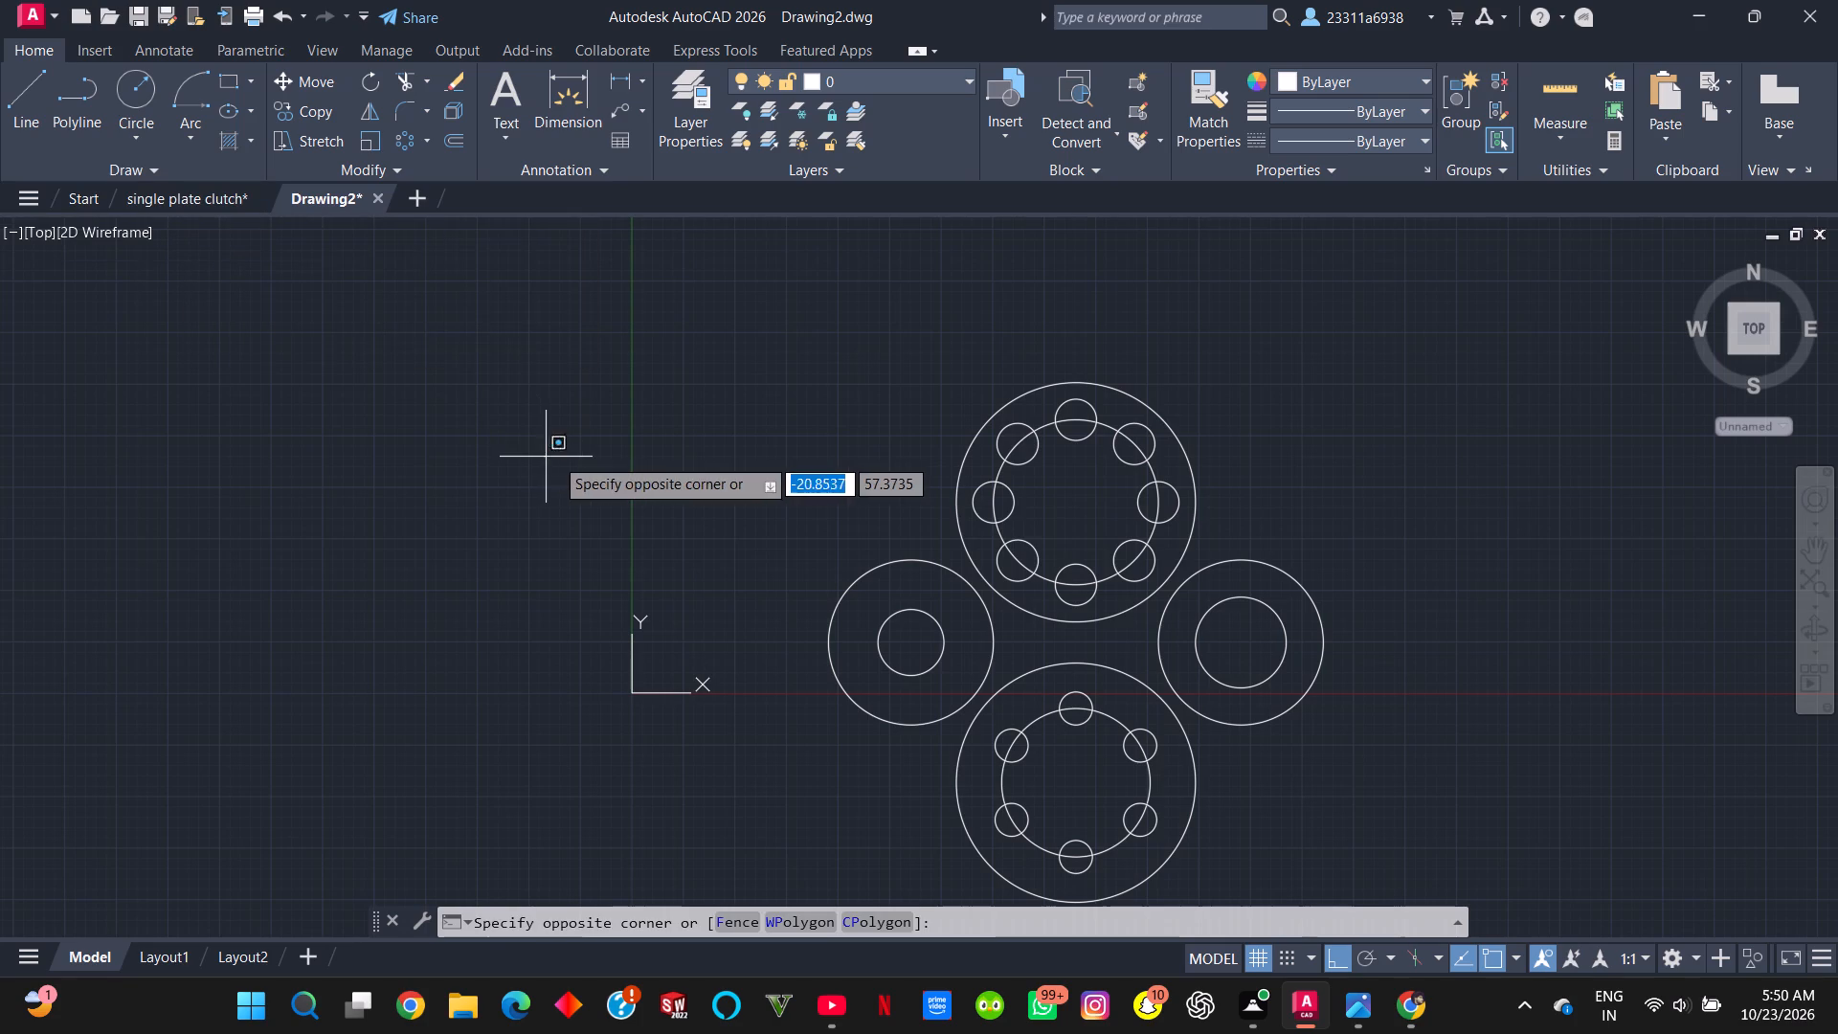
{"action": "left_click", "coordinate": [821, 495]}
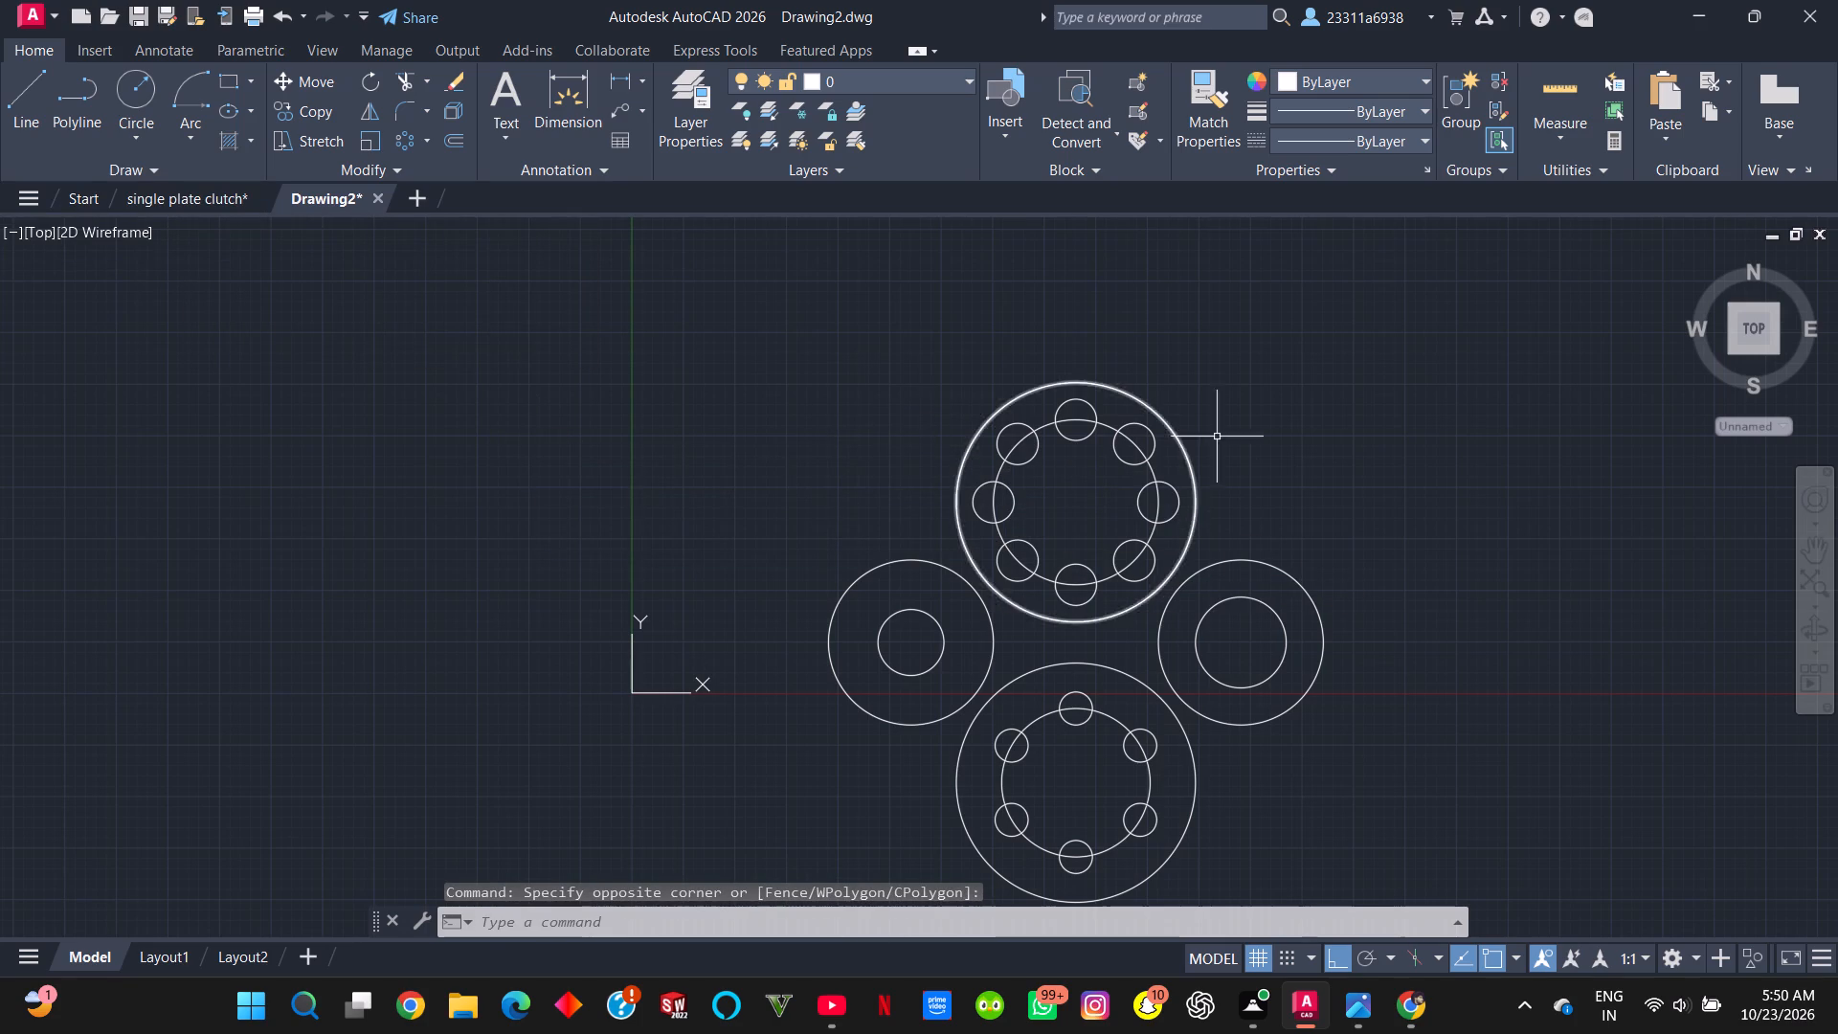
Fillet the right-hand outer circle to the upper outer circle and to the lower outer circle with radius 15.
{"action": "key", "text": "f"}
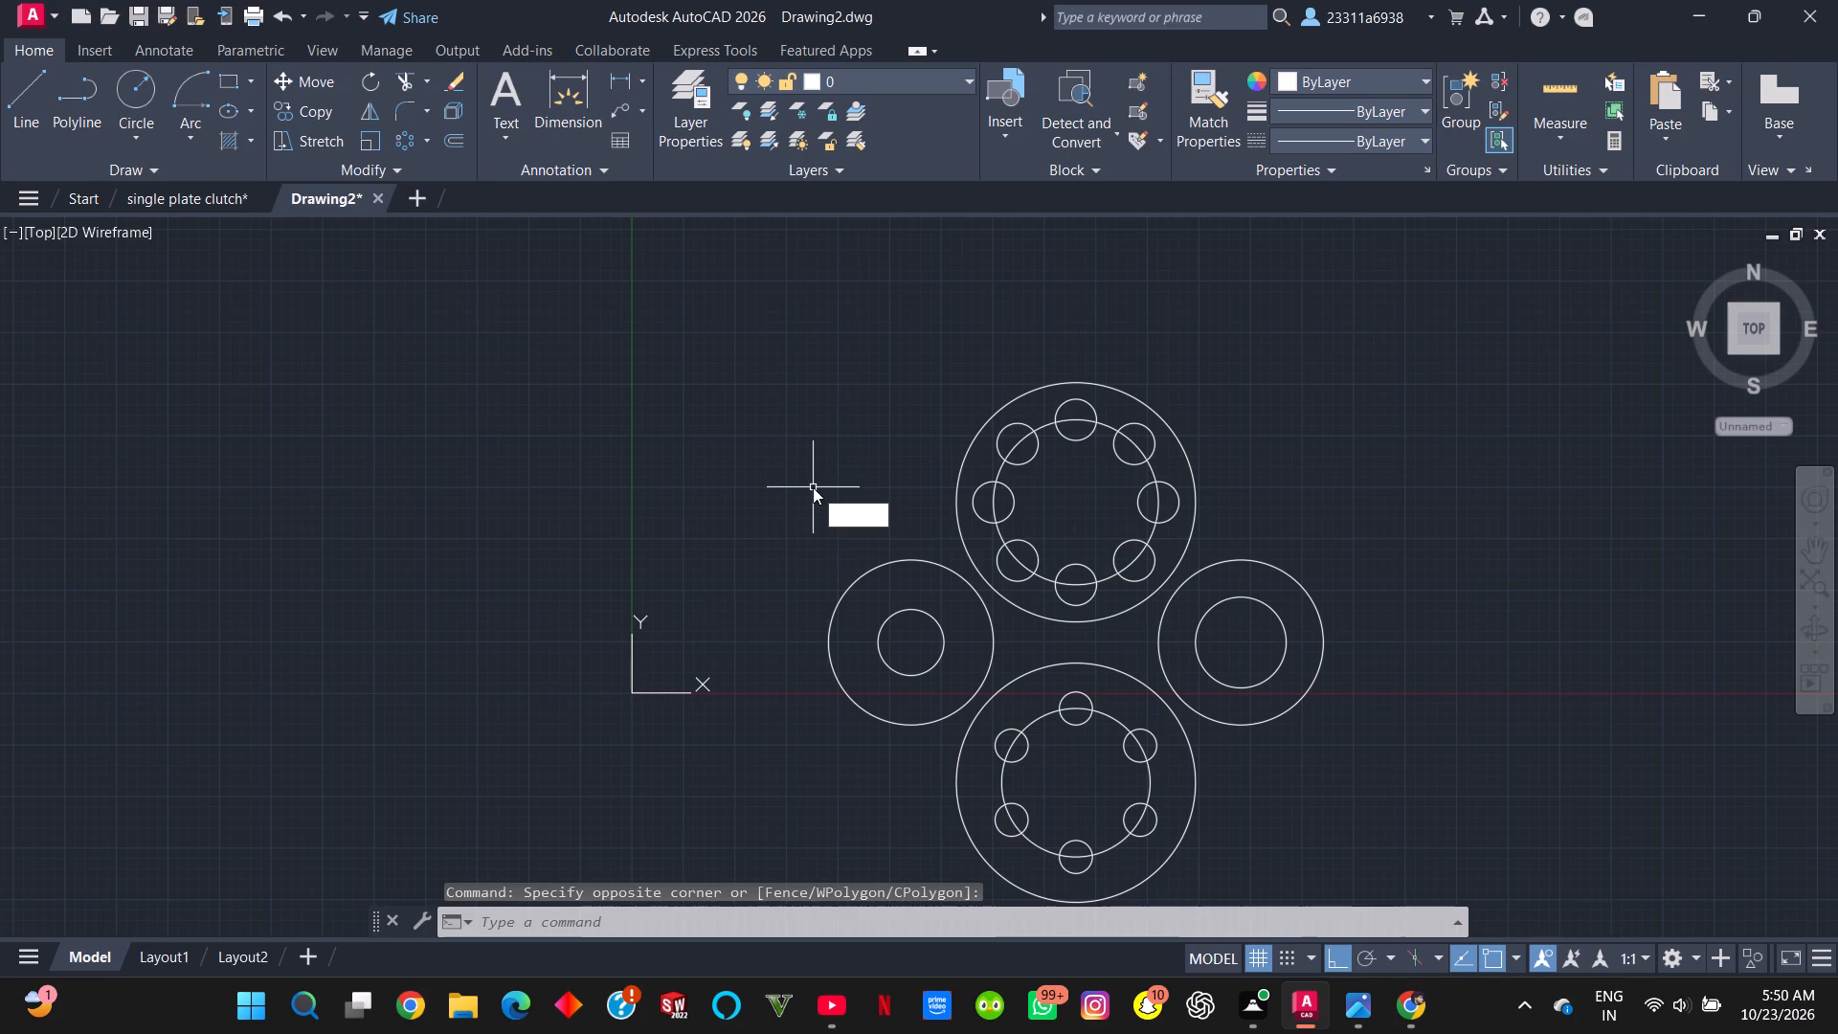
{"action": "key", "text": "i"}
{"action": "left_click", "coordinate": [915, 552]}
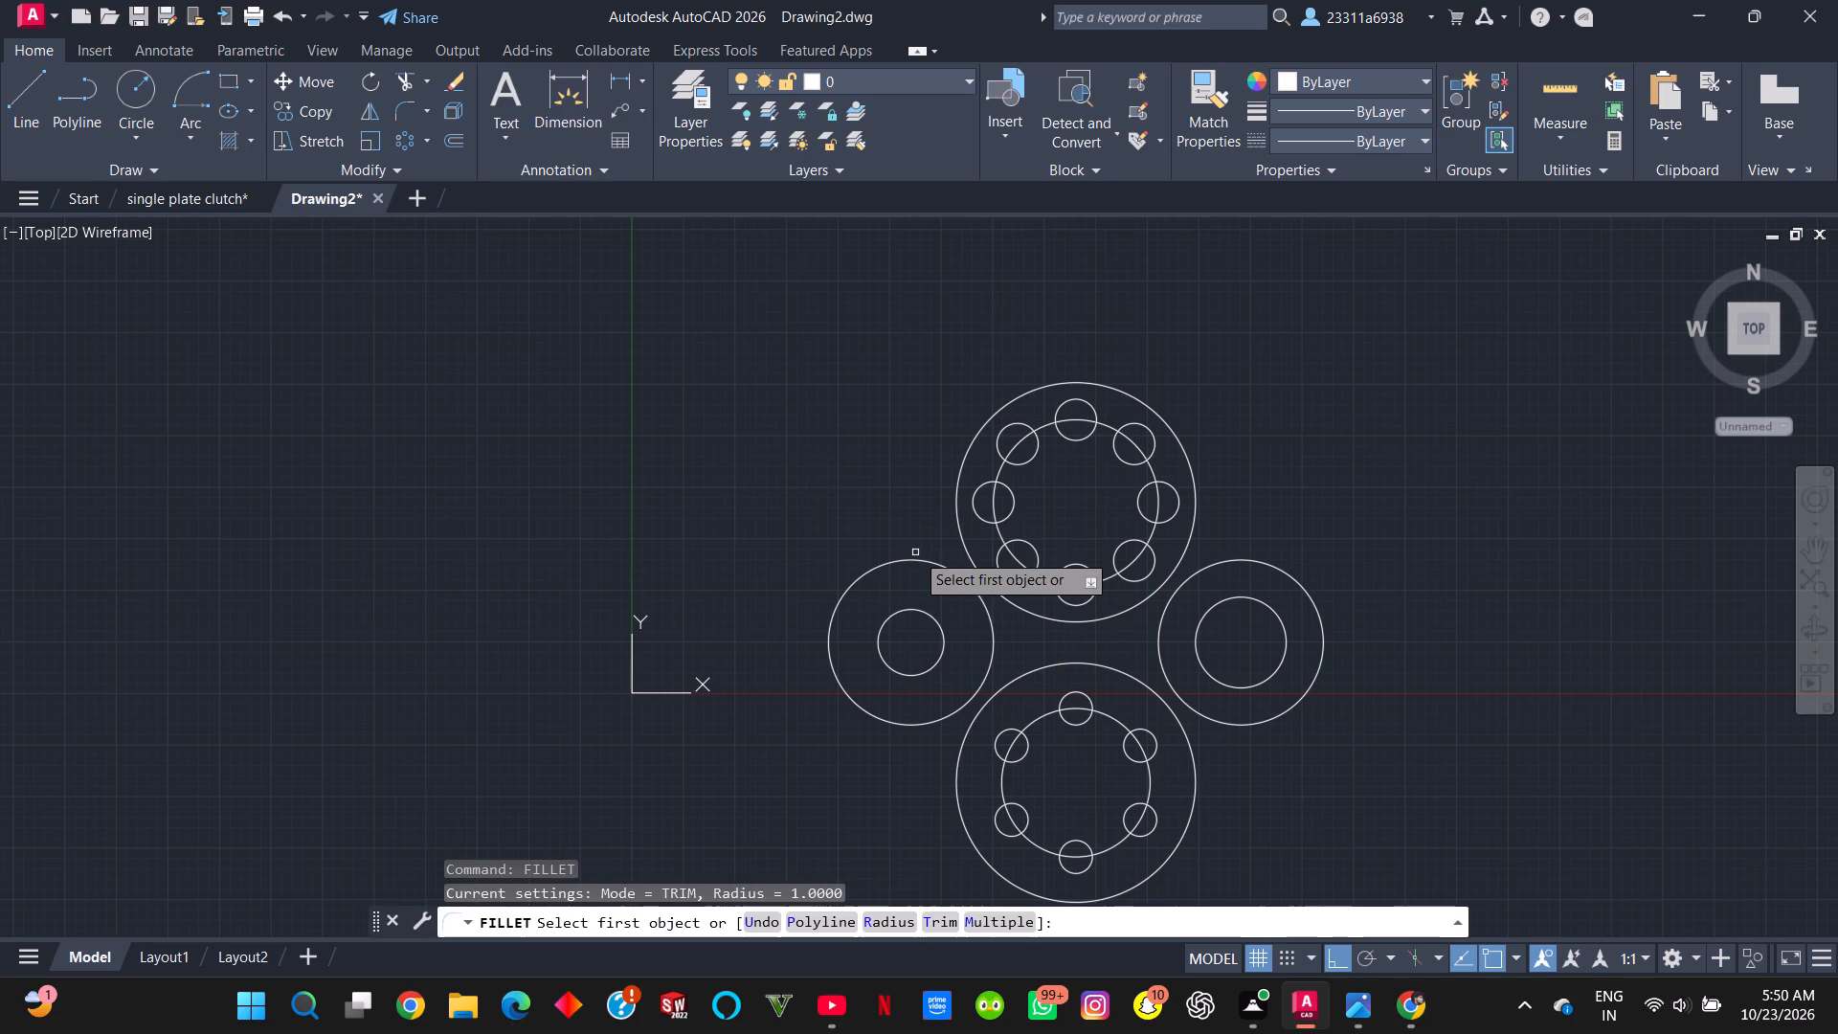
{"action": "left_click", "coordinate": [880, 919]}
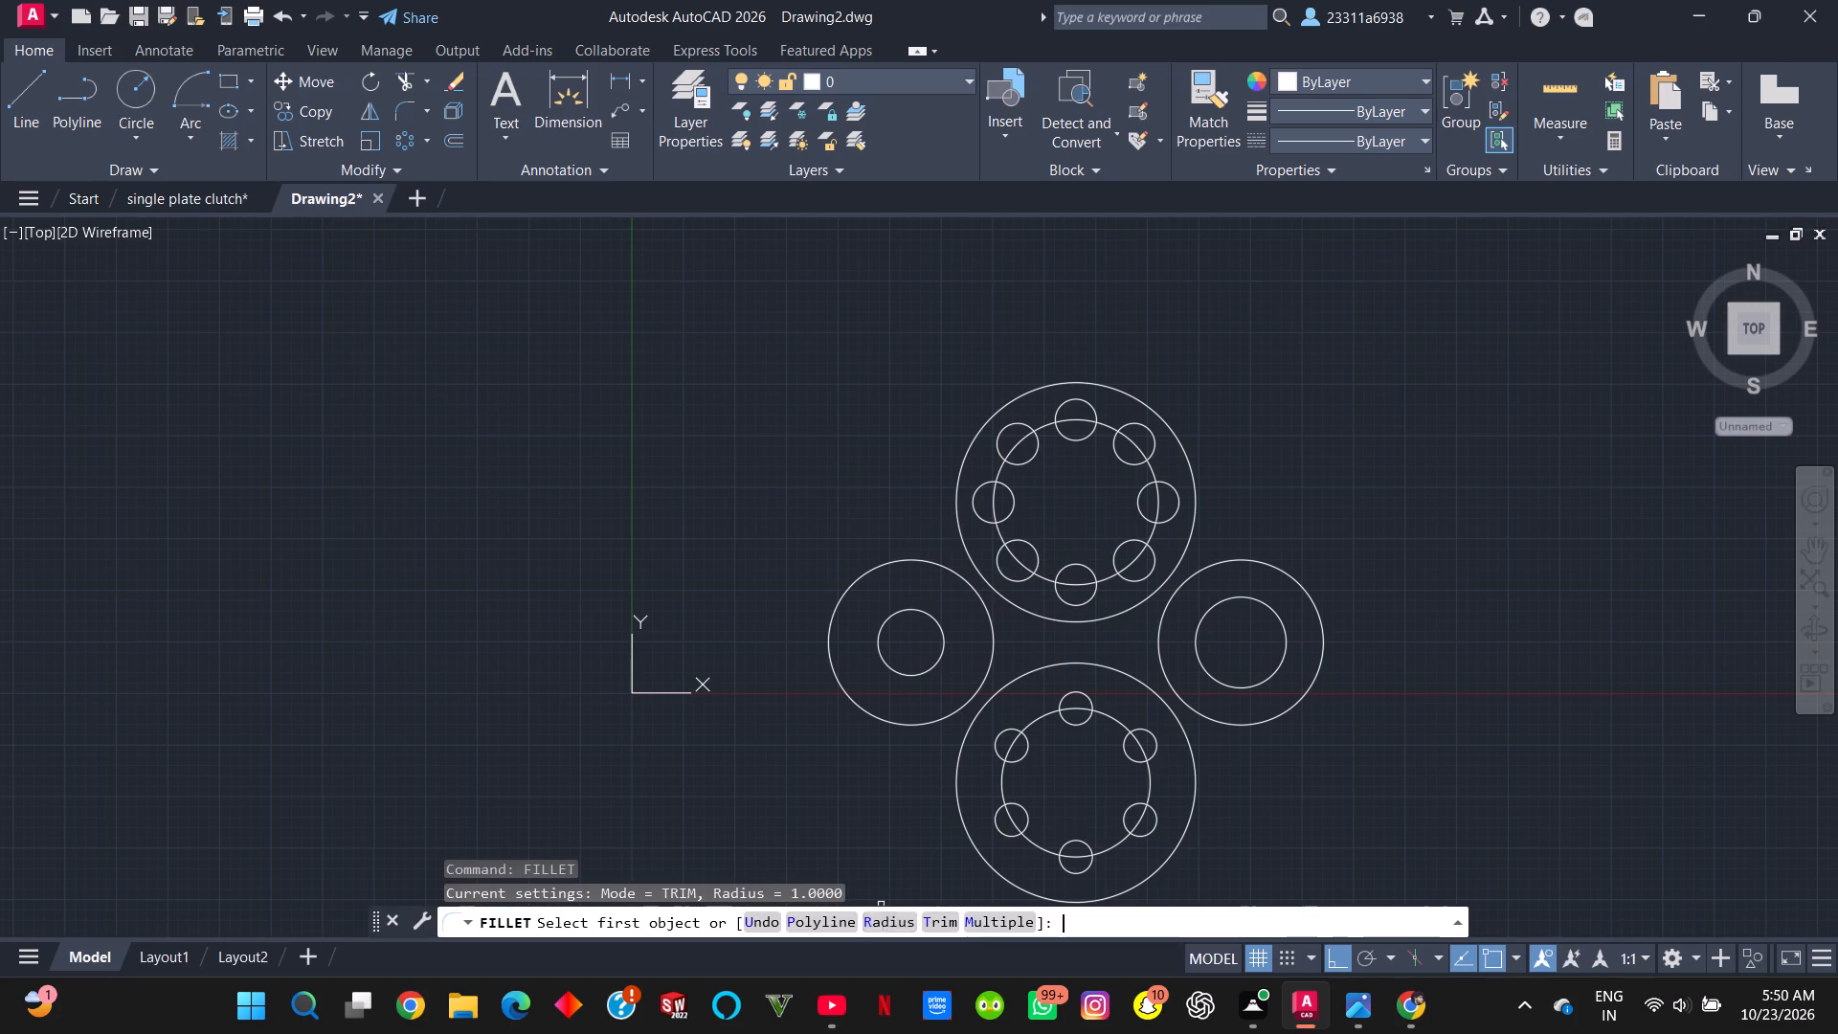
{"action": "type", "text": "15"}
{"action": "key", "text": "Return"}
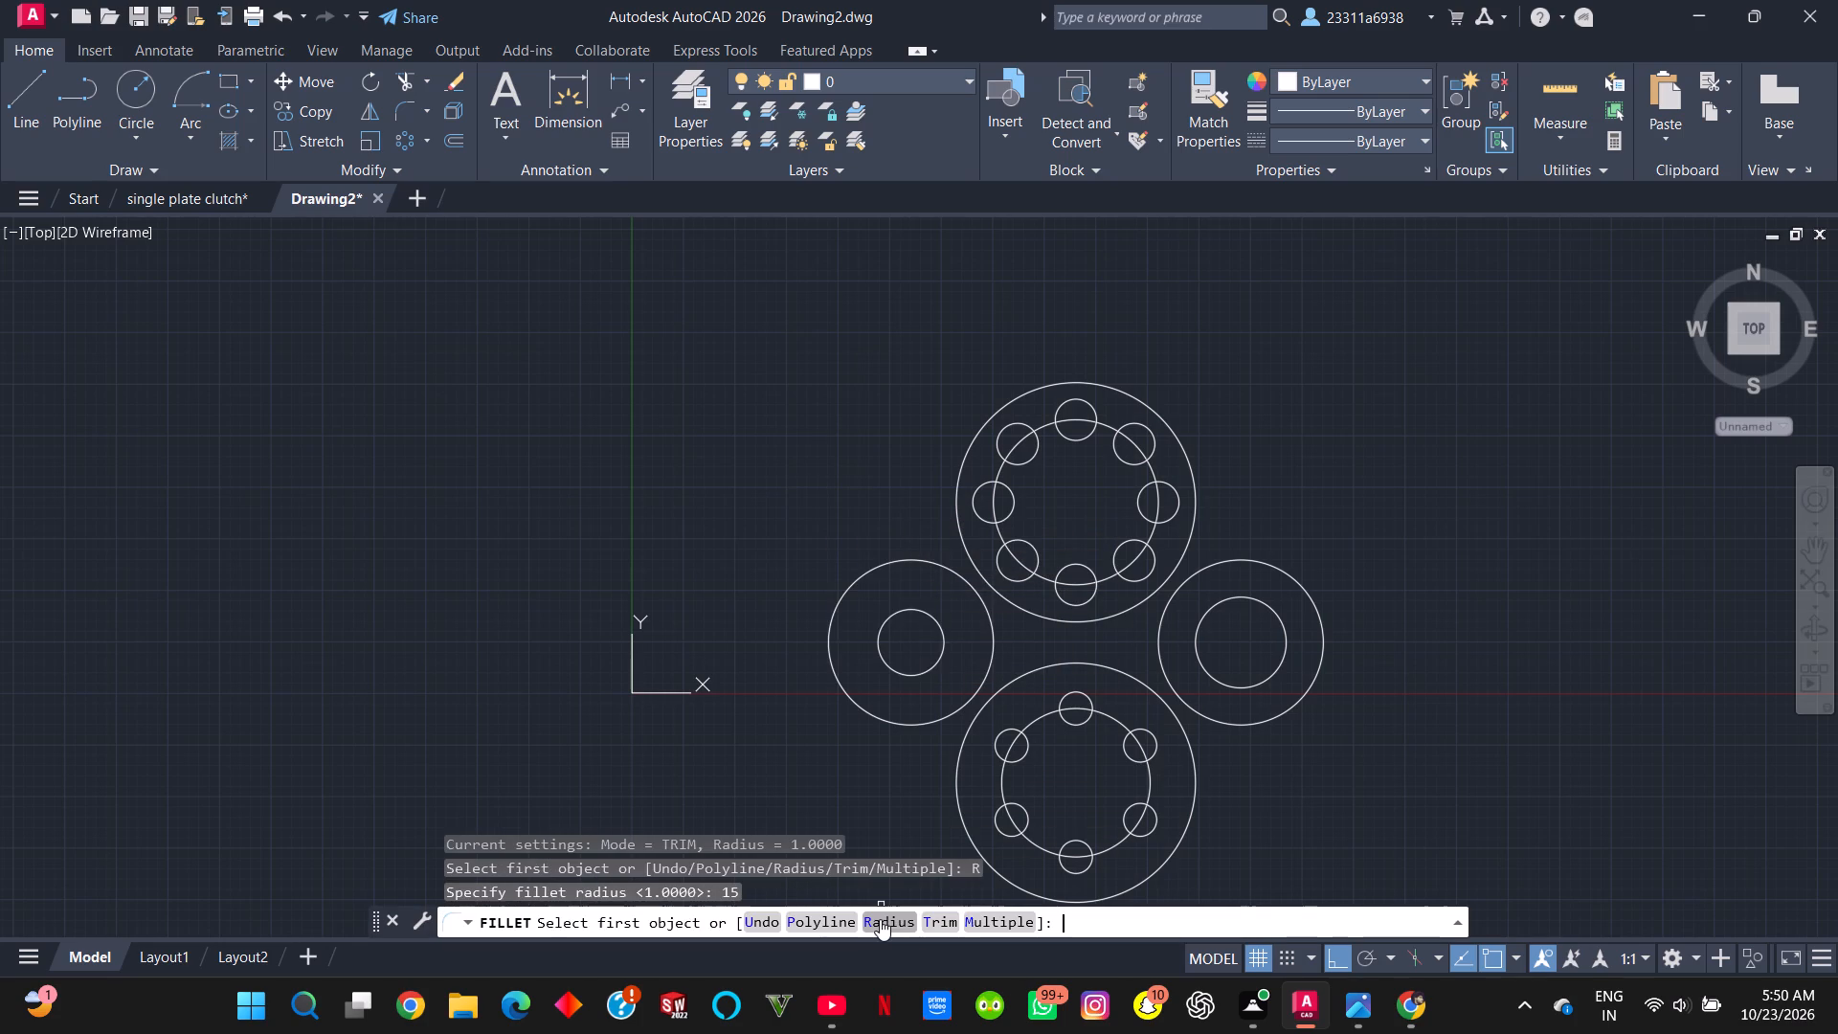
{"action": "left_click", "coordinate": [982, 924]}
{"action": "left_click", "coordinate": [1193, 511]}
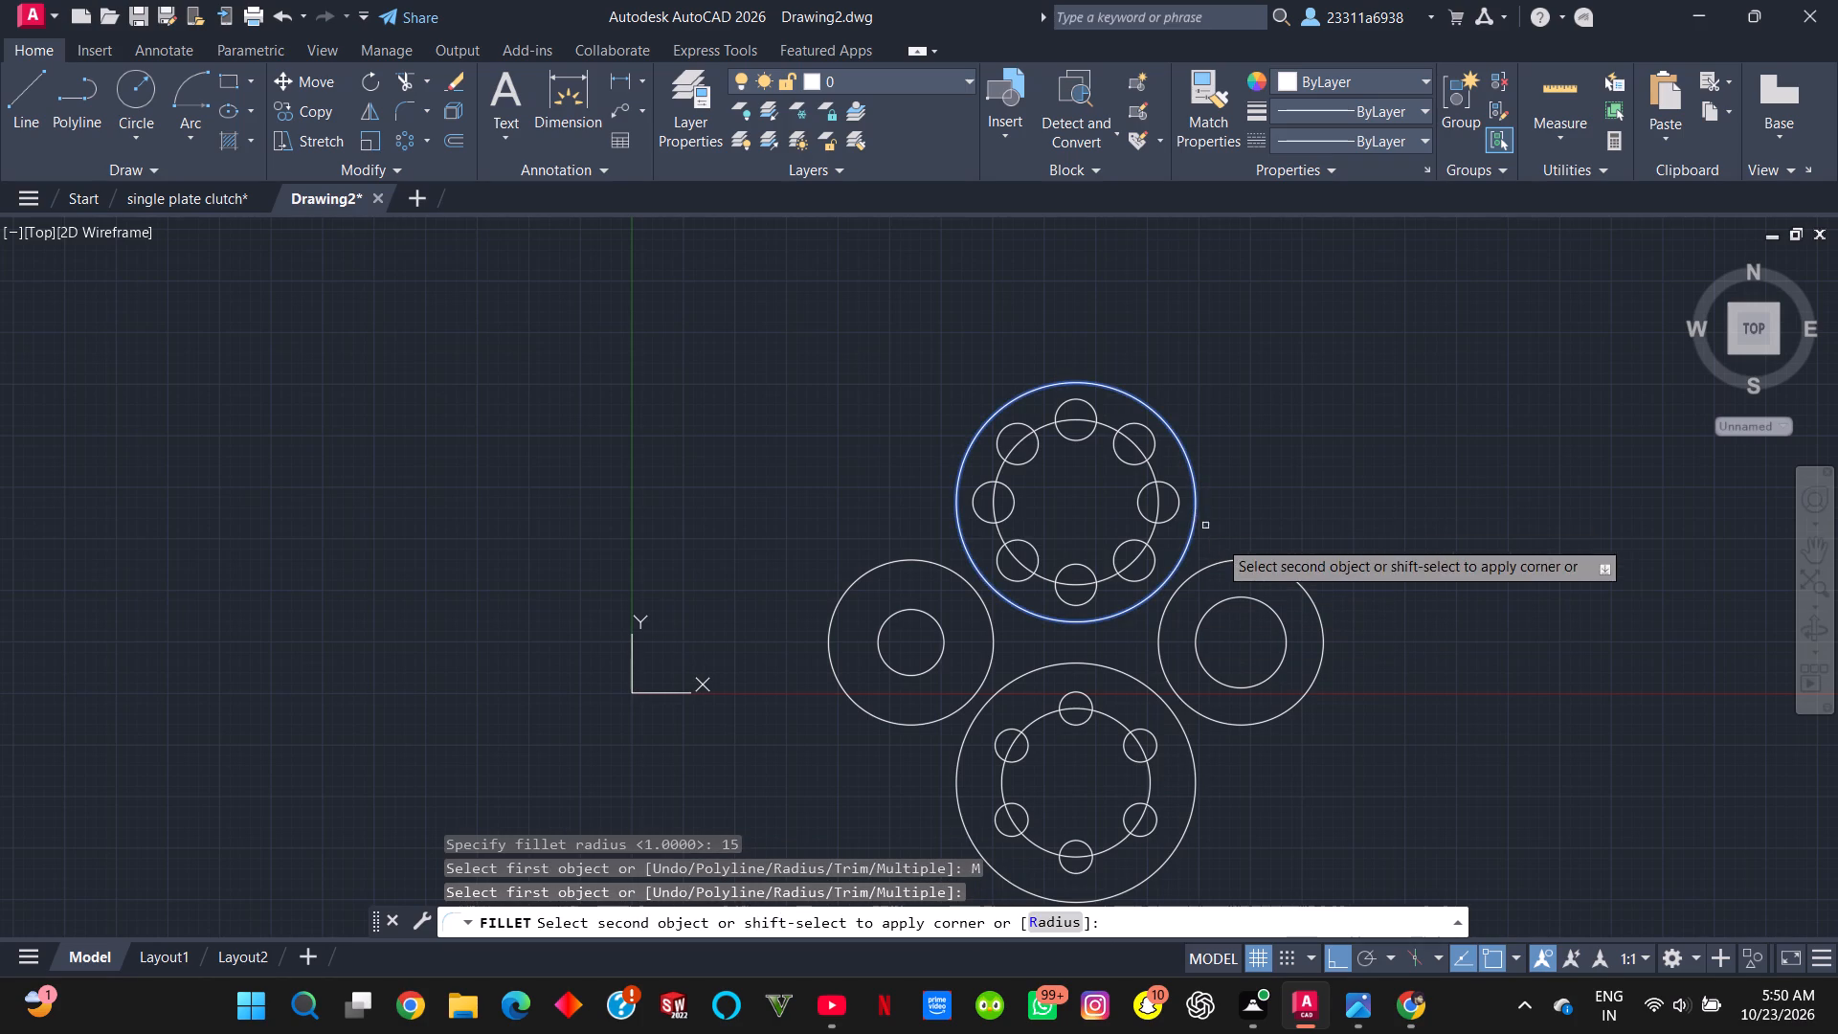
{"action": "left_click", "coordinate": [1263, 561]}
{"action": "left_click", "coordinate": [1246, 725]}
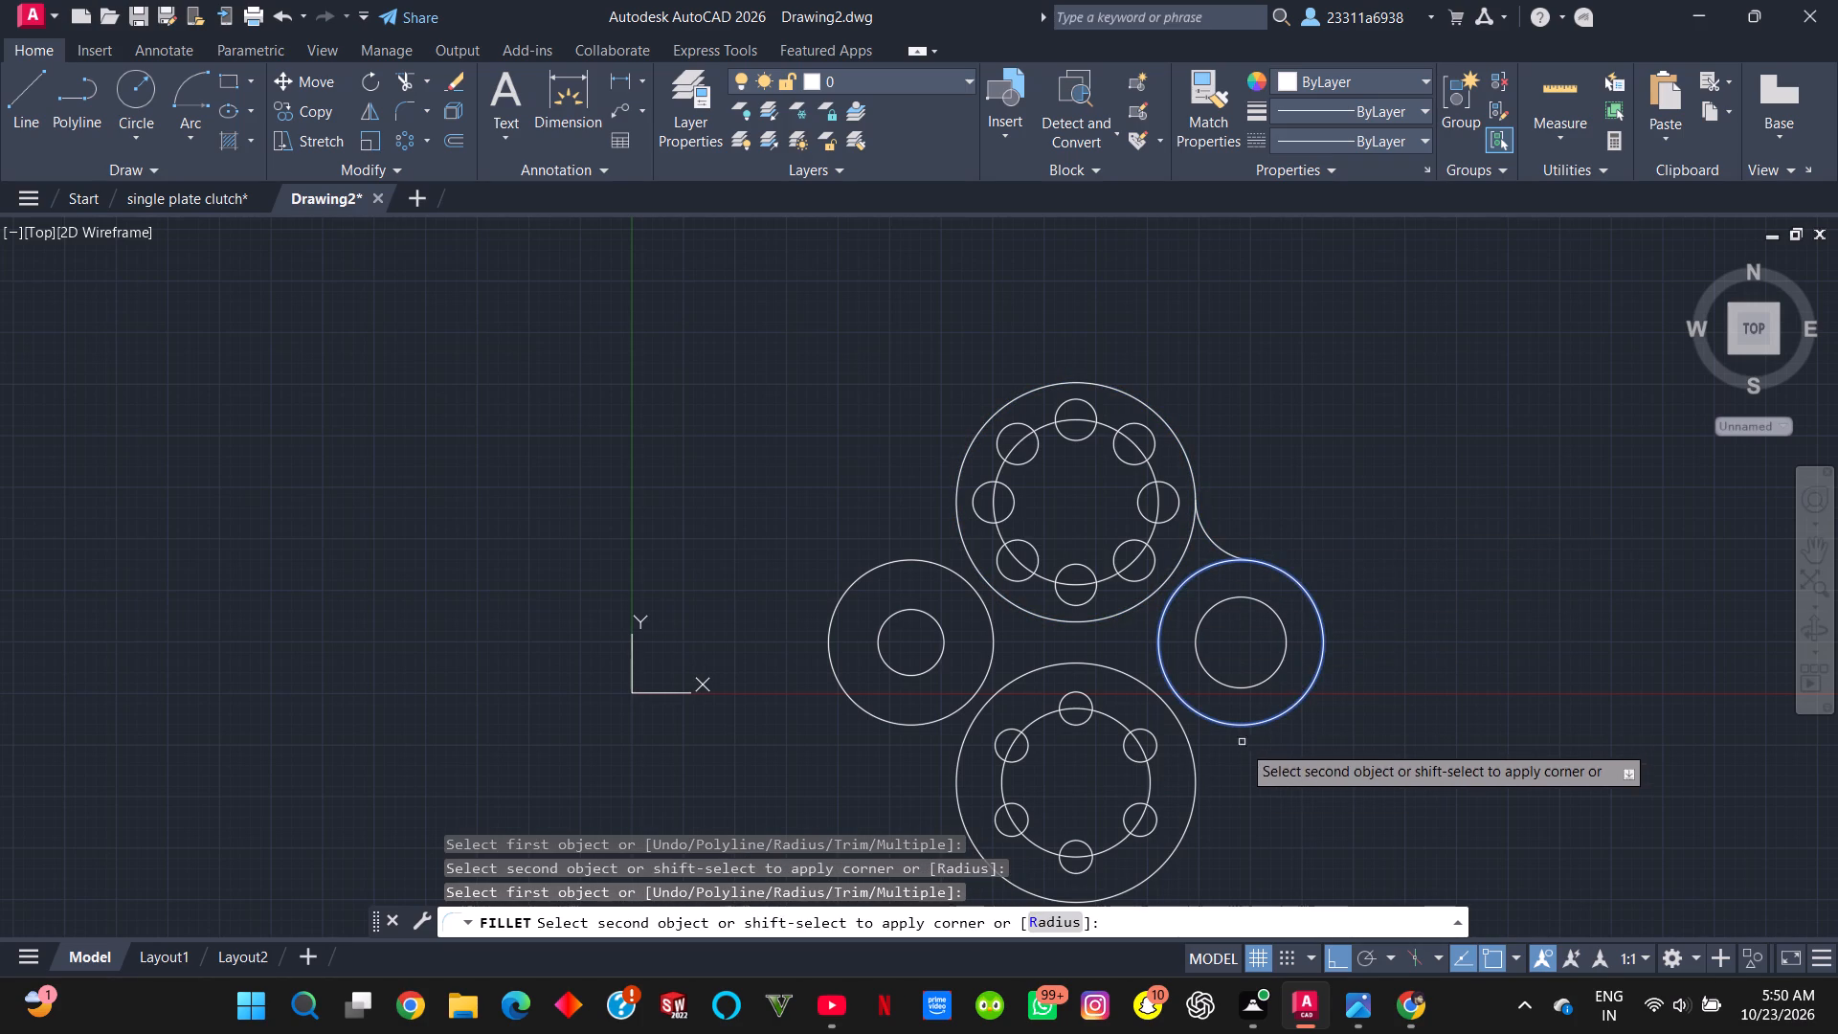
{"action": "left_click", "coordinate": [1194, 794]}
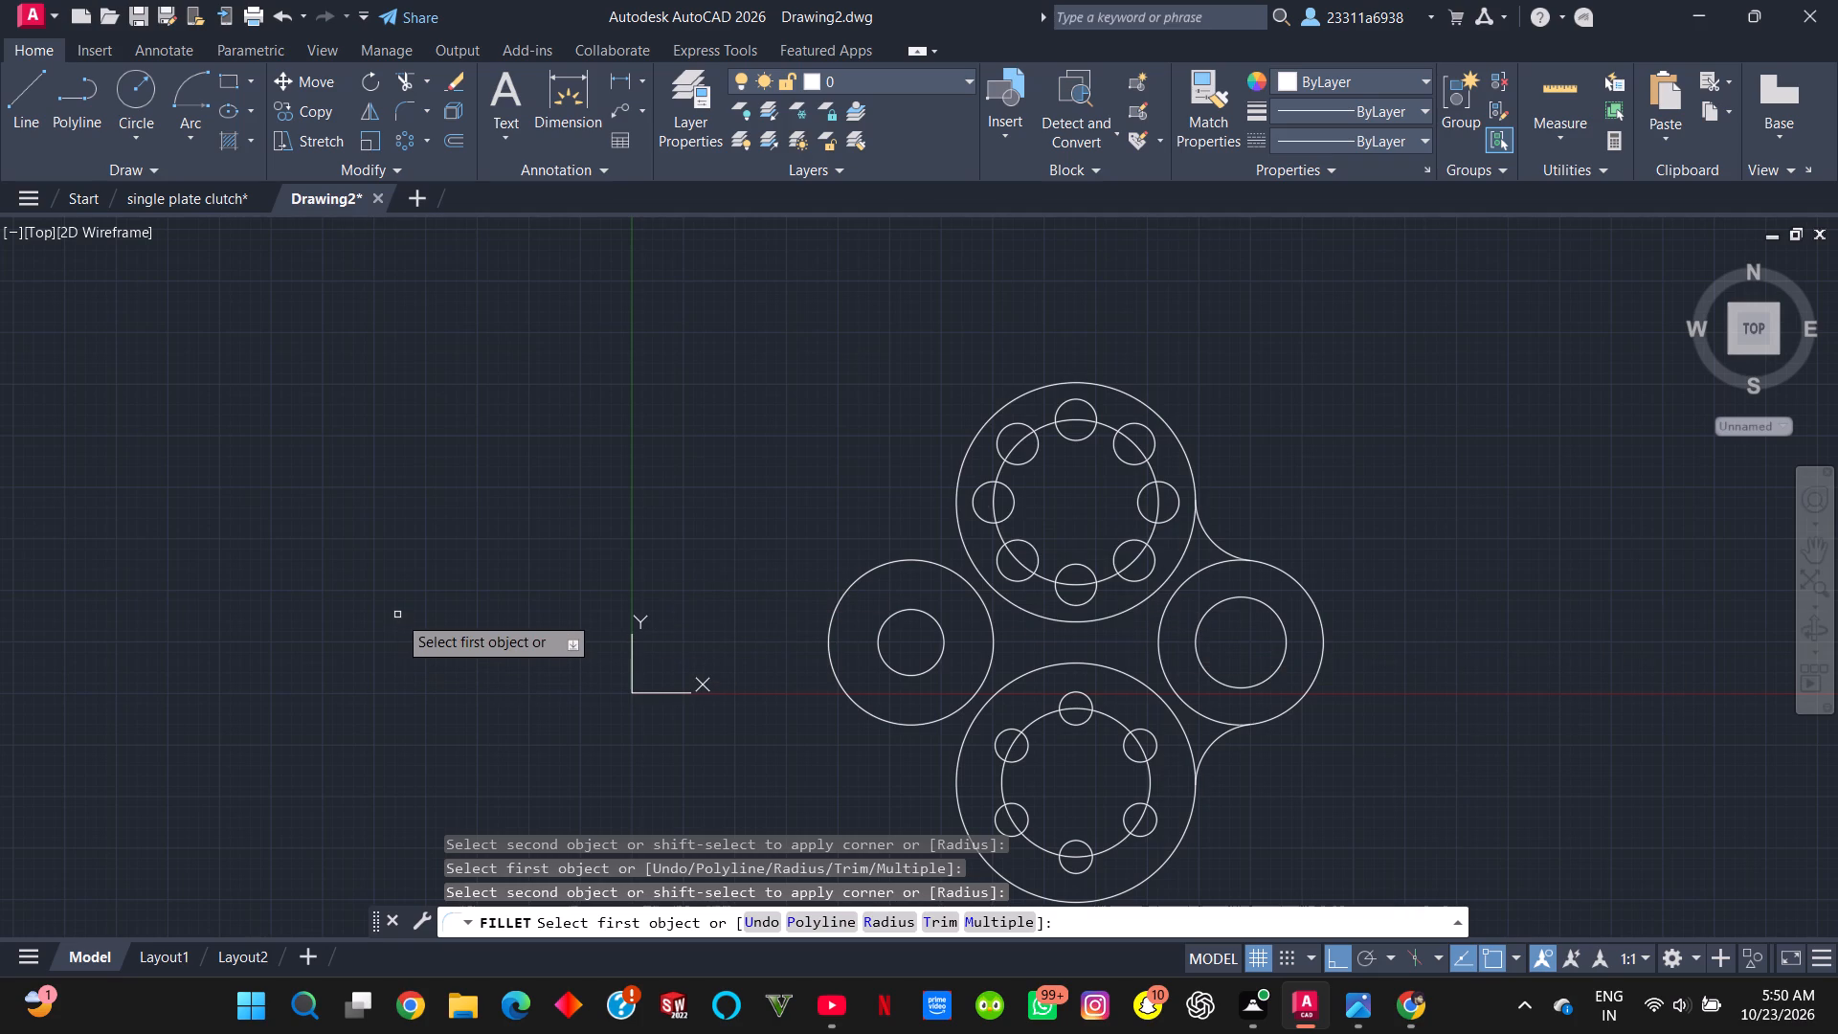
{"action": "key", "text": "Escape"}
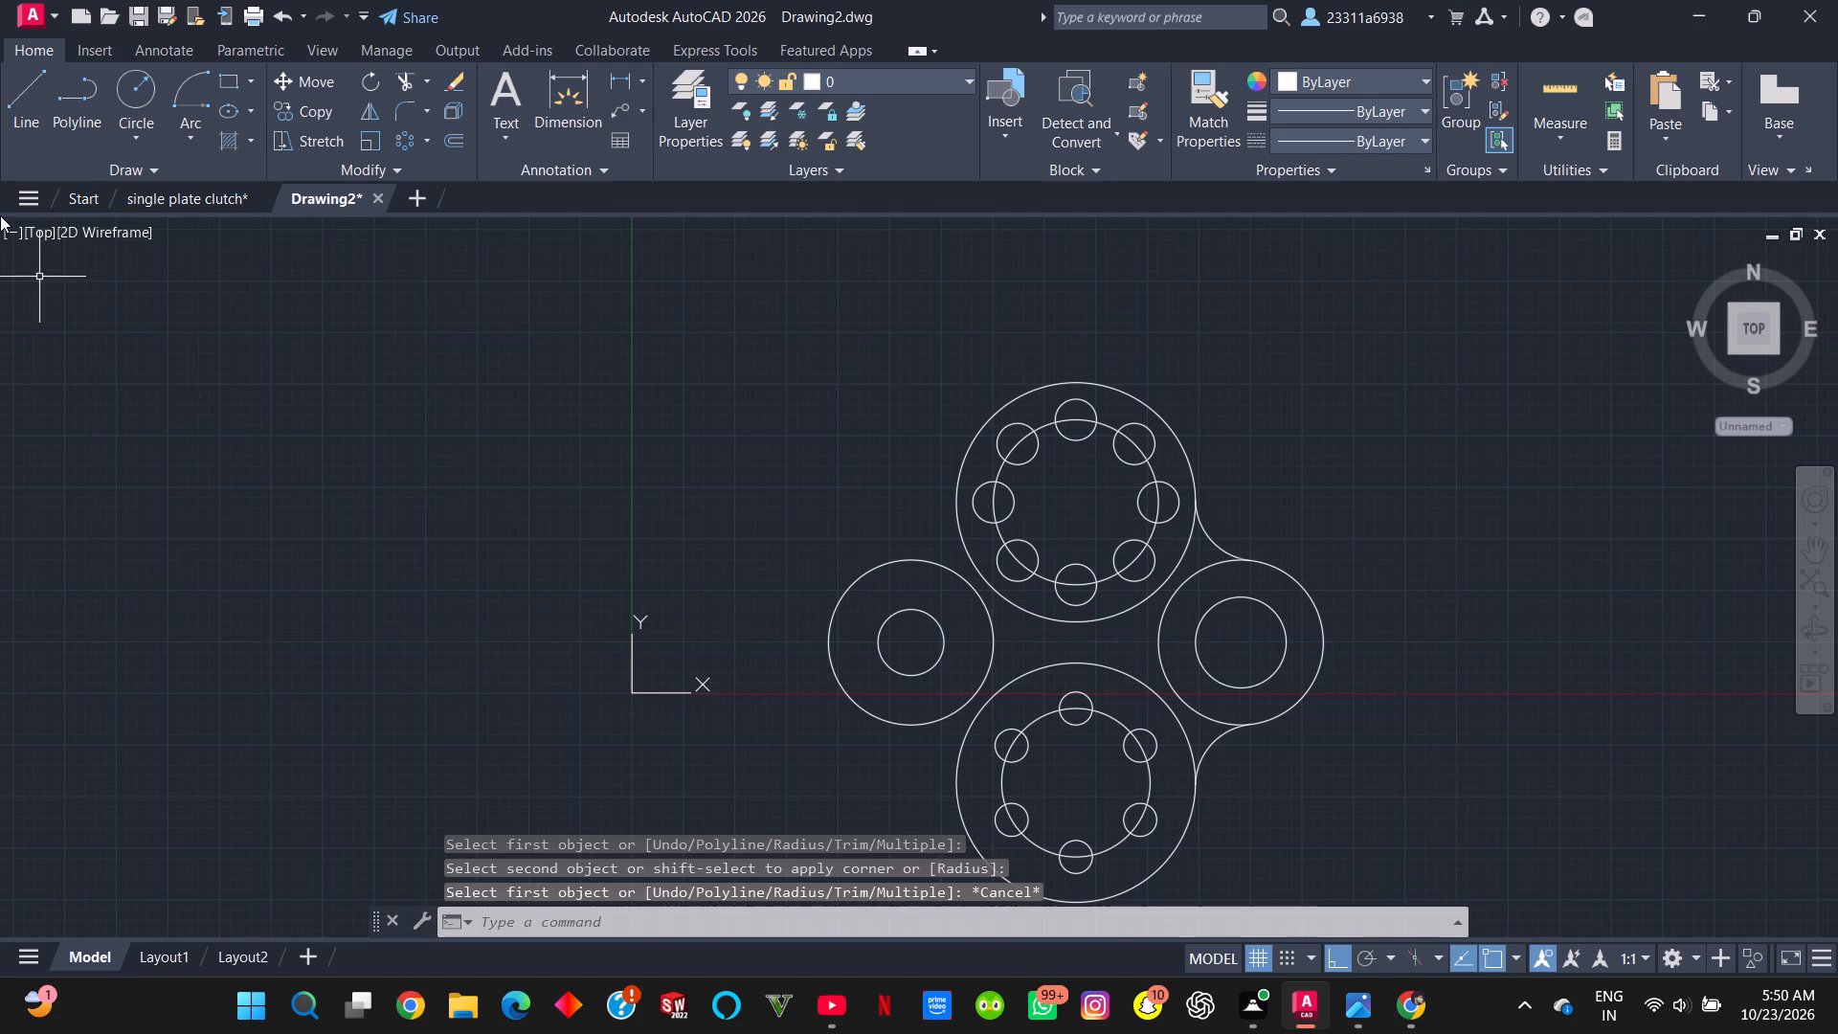
Draw a line about 64 units long from the left-hand outer circle's left quadrant to the upper outer circle's upper-left tangent point.
{"action": "left_click", "coordinate": [25, 105]}
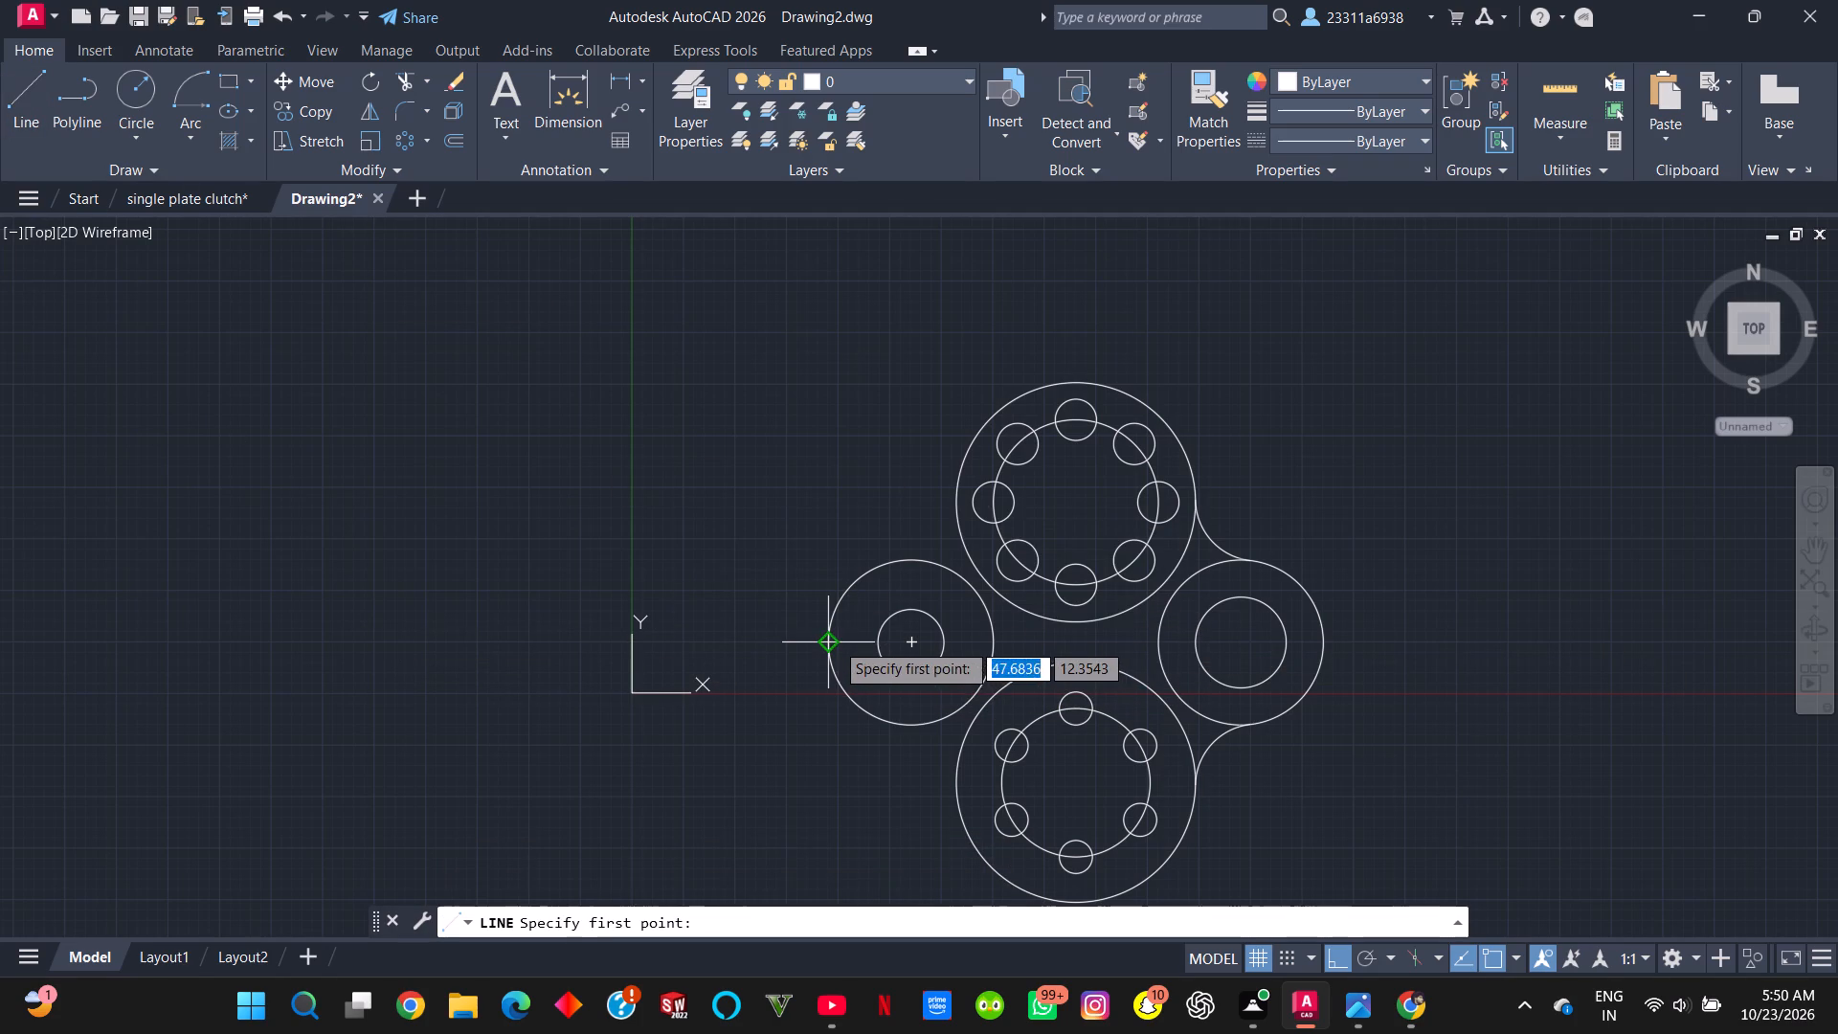
{"action": "left_click", "coordinate": [830, 639]}
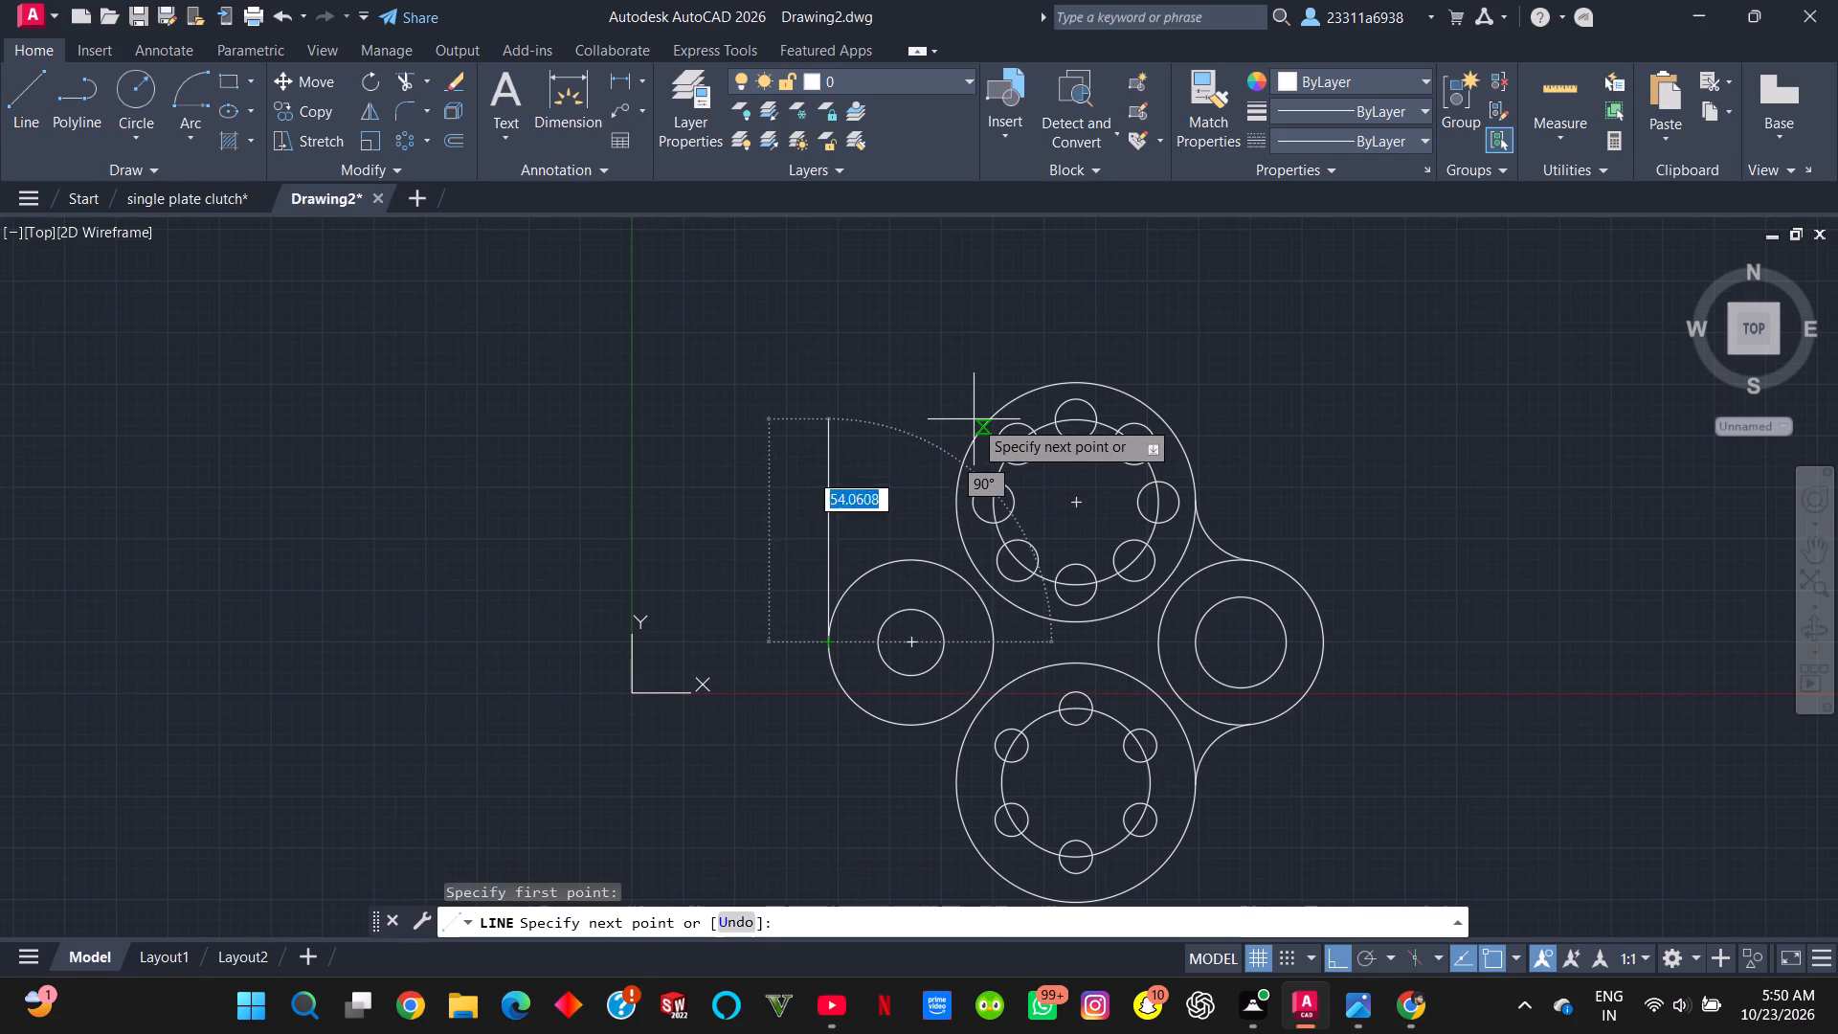
{"action": "left_click", "coordinate": [974, 419]}
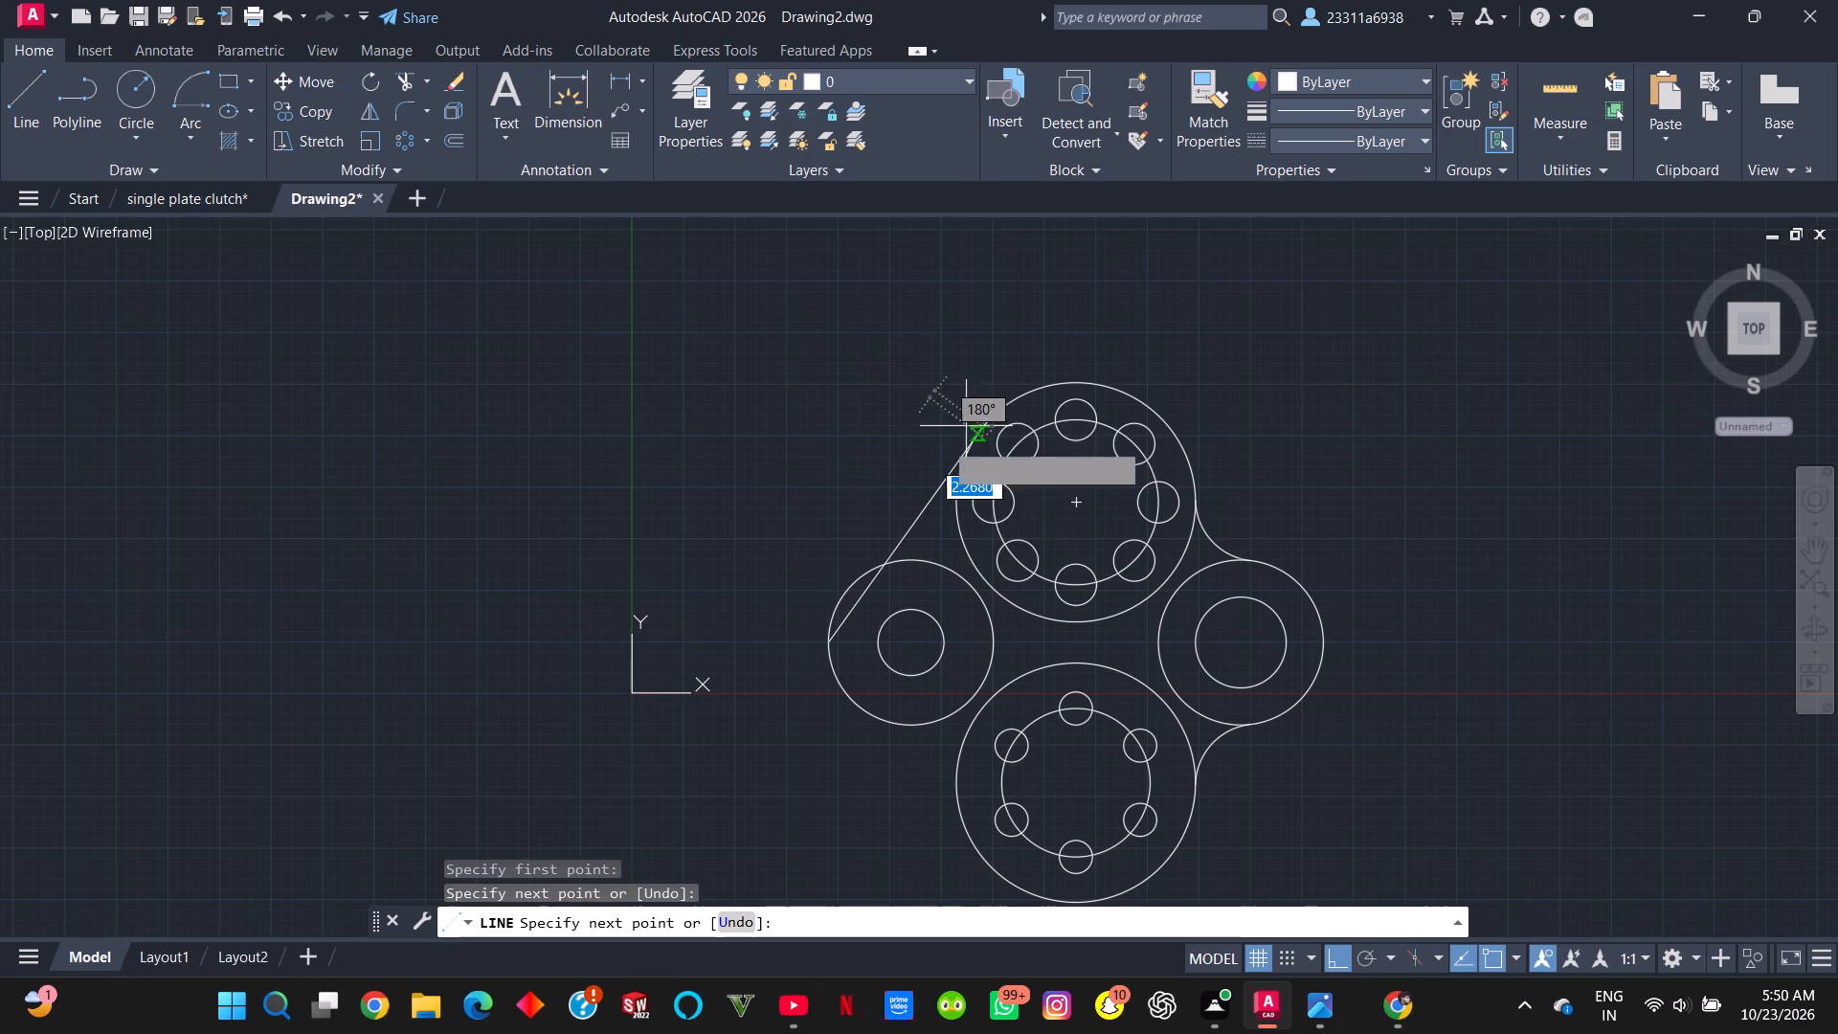
{"action": "key", "text": "Escape"}
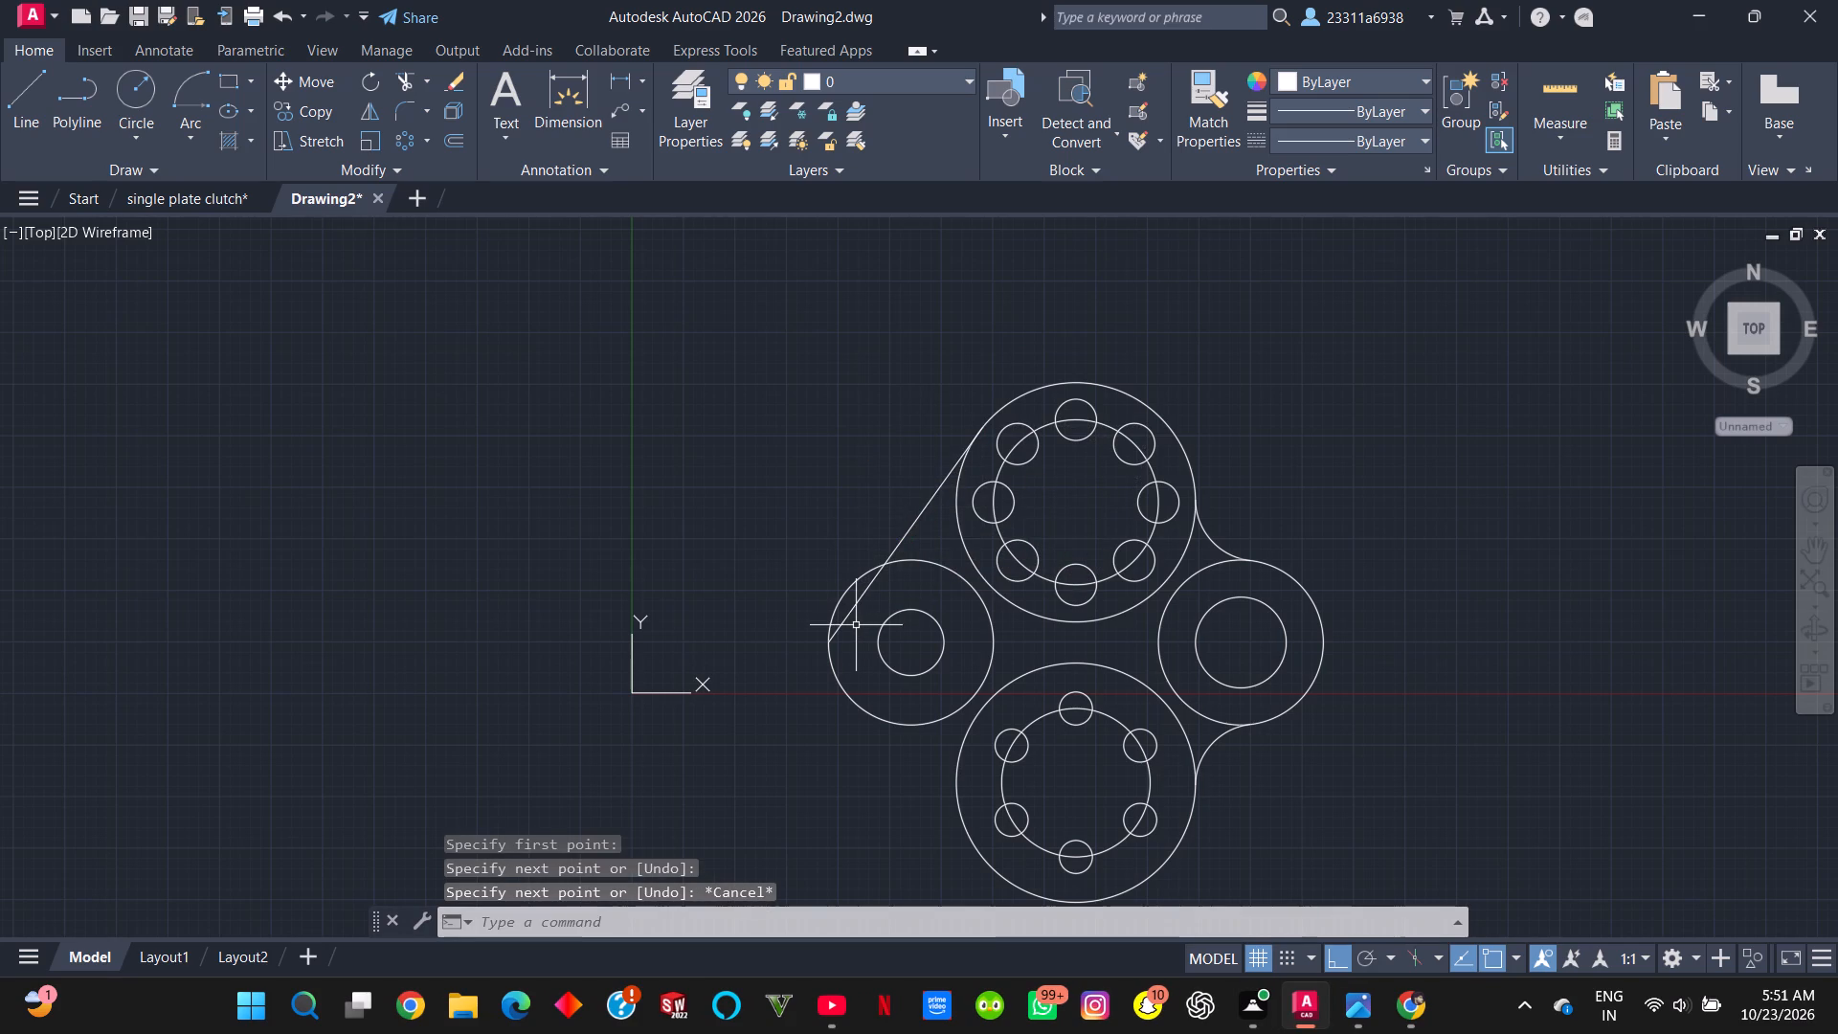
Stretch the upper connecting line's lower end along the left-hand outer circle to its upper-left tangent point.
{"action": "left_click", "coordinate": [850, 618]}
{"action": "left_click_drag", "start_coordinate": [832, 646], "coordinate": [881, 597]}
{"action": "key", "text": "Escape"}
{"action": "scroll", "coordinate": [866, 586], "scroll_direction": "up", "scroll_amount": 3}
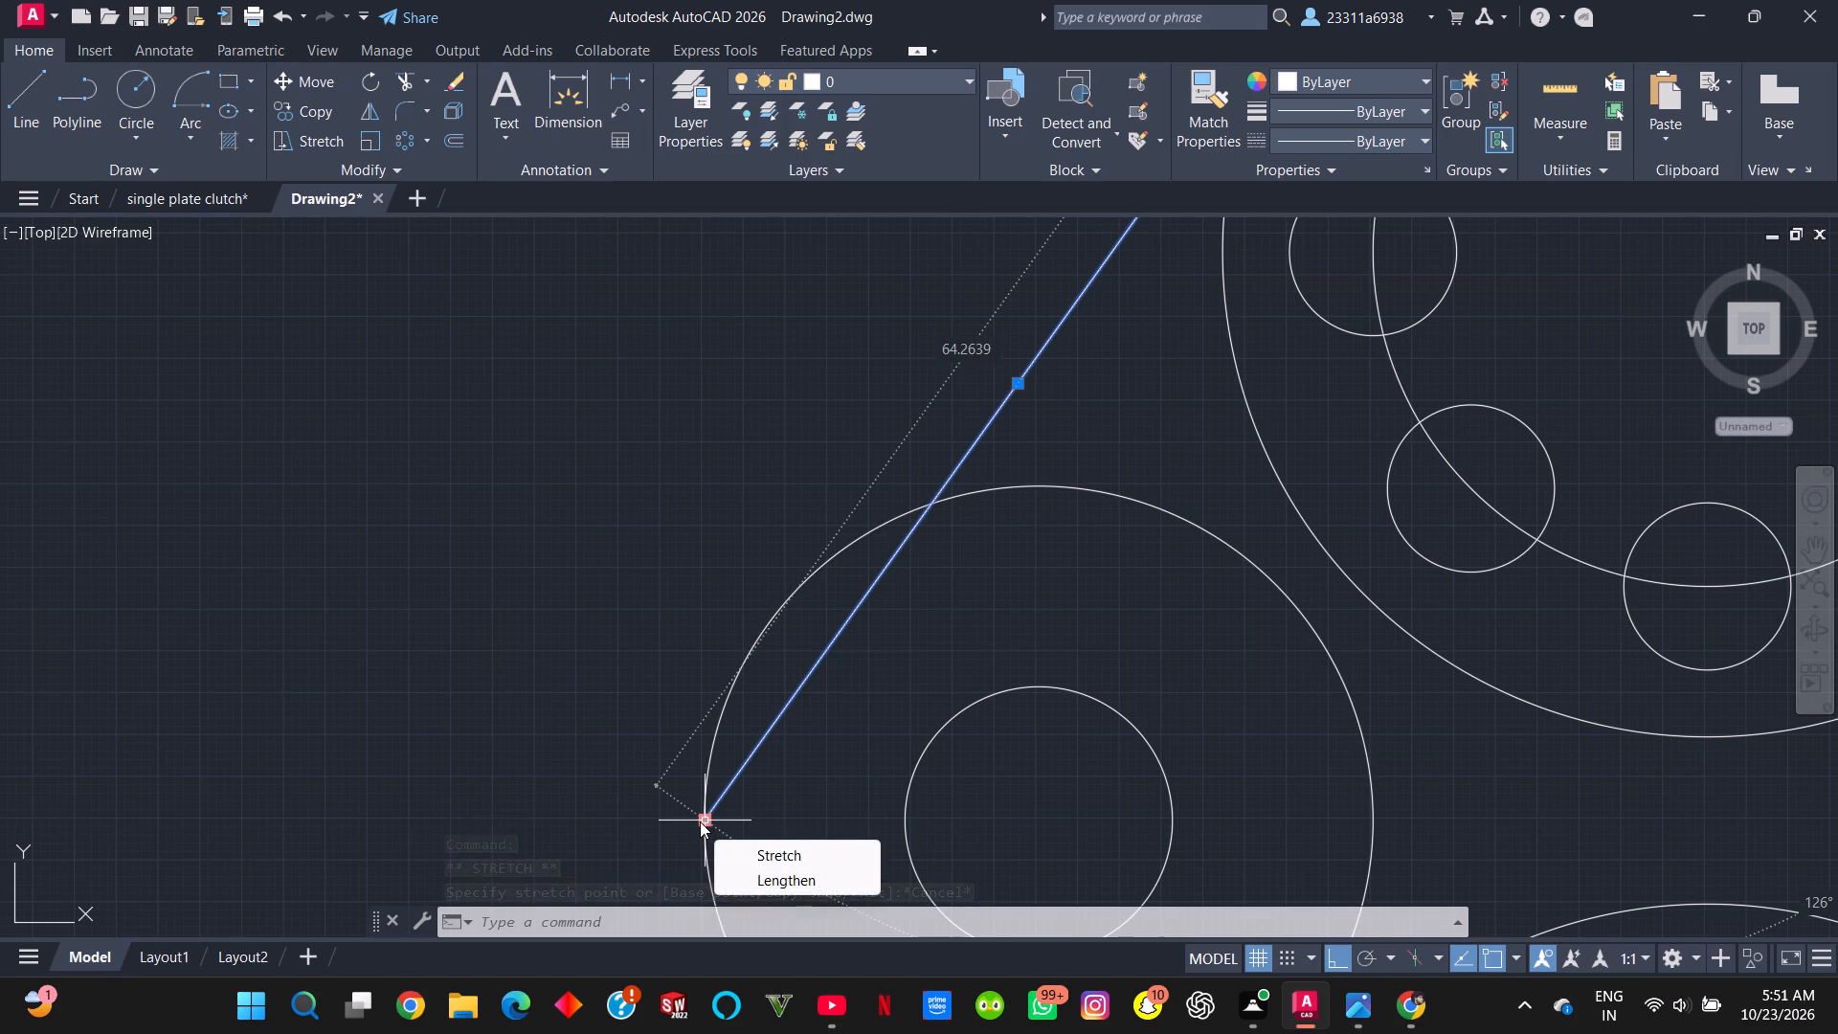
{"action": "left_click_drag", "start_coordinate": [700, 821], "coordinate": [895, 609]}
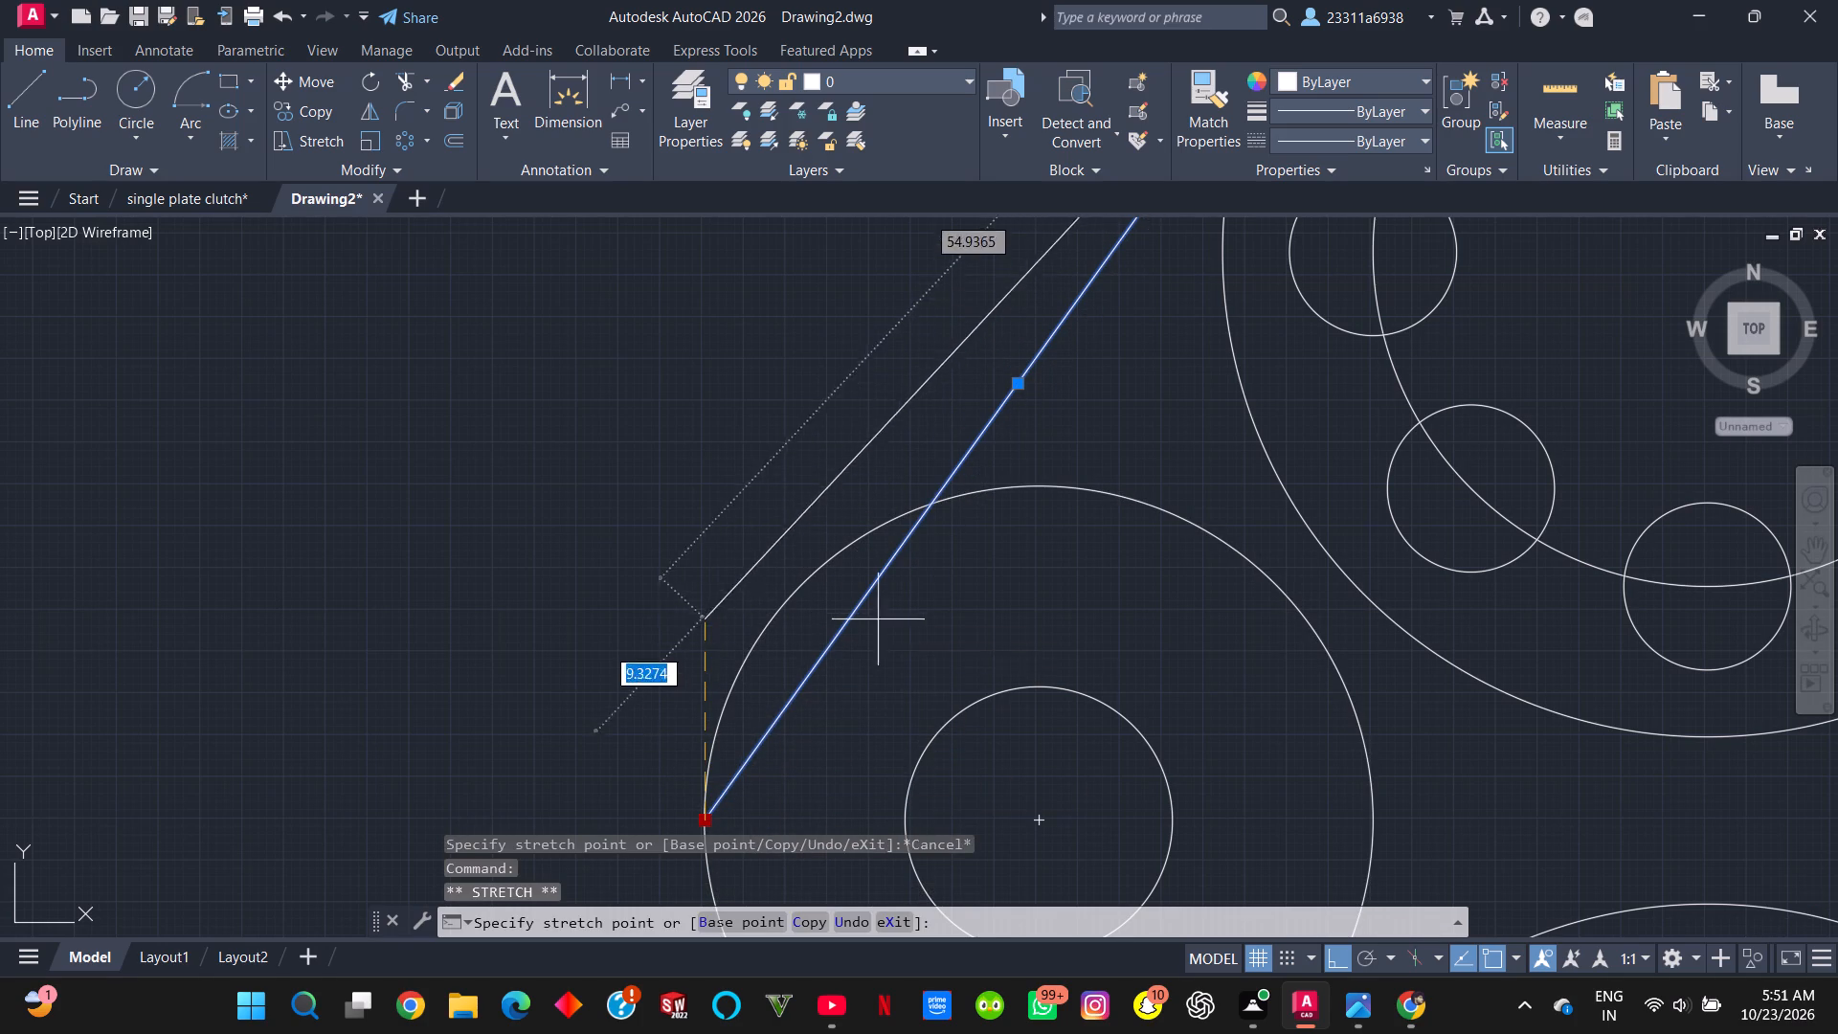
{"action": "left_click_drag", "start_coordinate": [895, 609], "coordinate": [783, 605]}
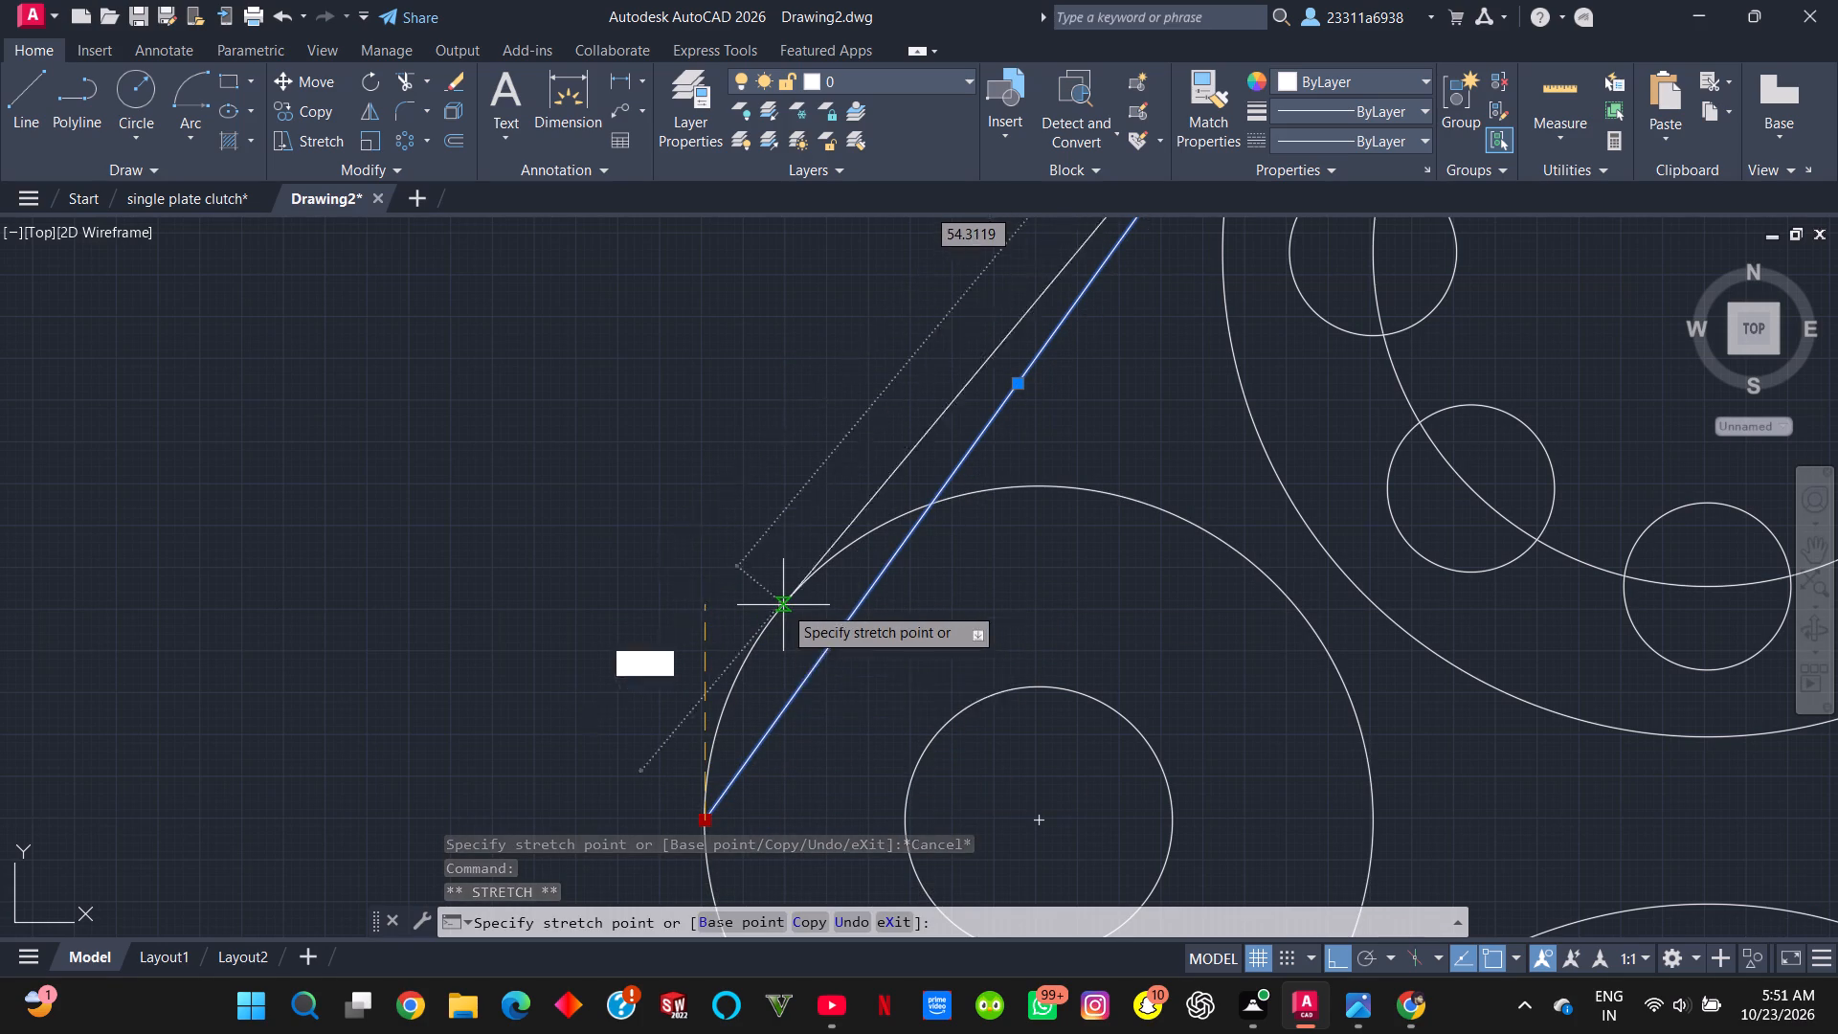
{"action": "left_click", "coordinate": [783, 605]}
{"action": "scroll", "coordinate": [1028, 601], "scroll_direction": "down", "scroll_amount": 2}
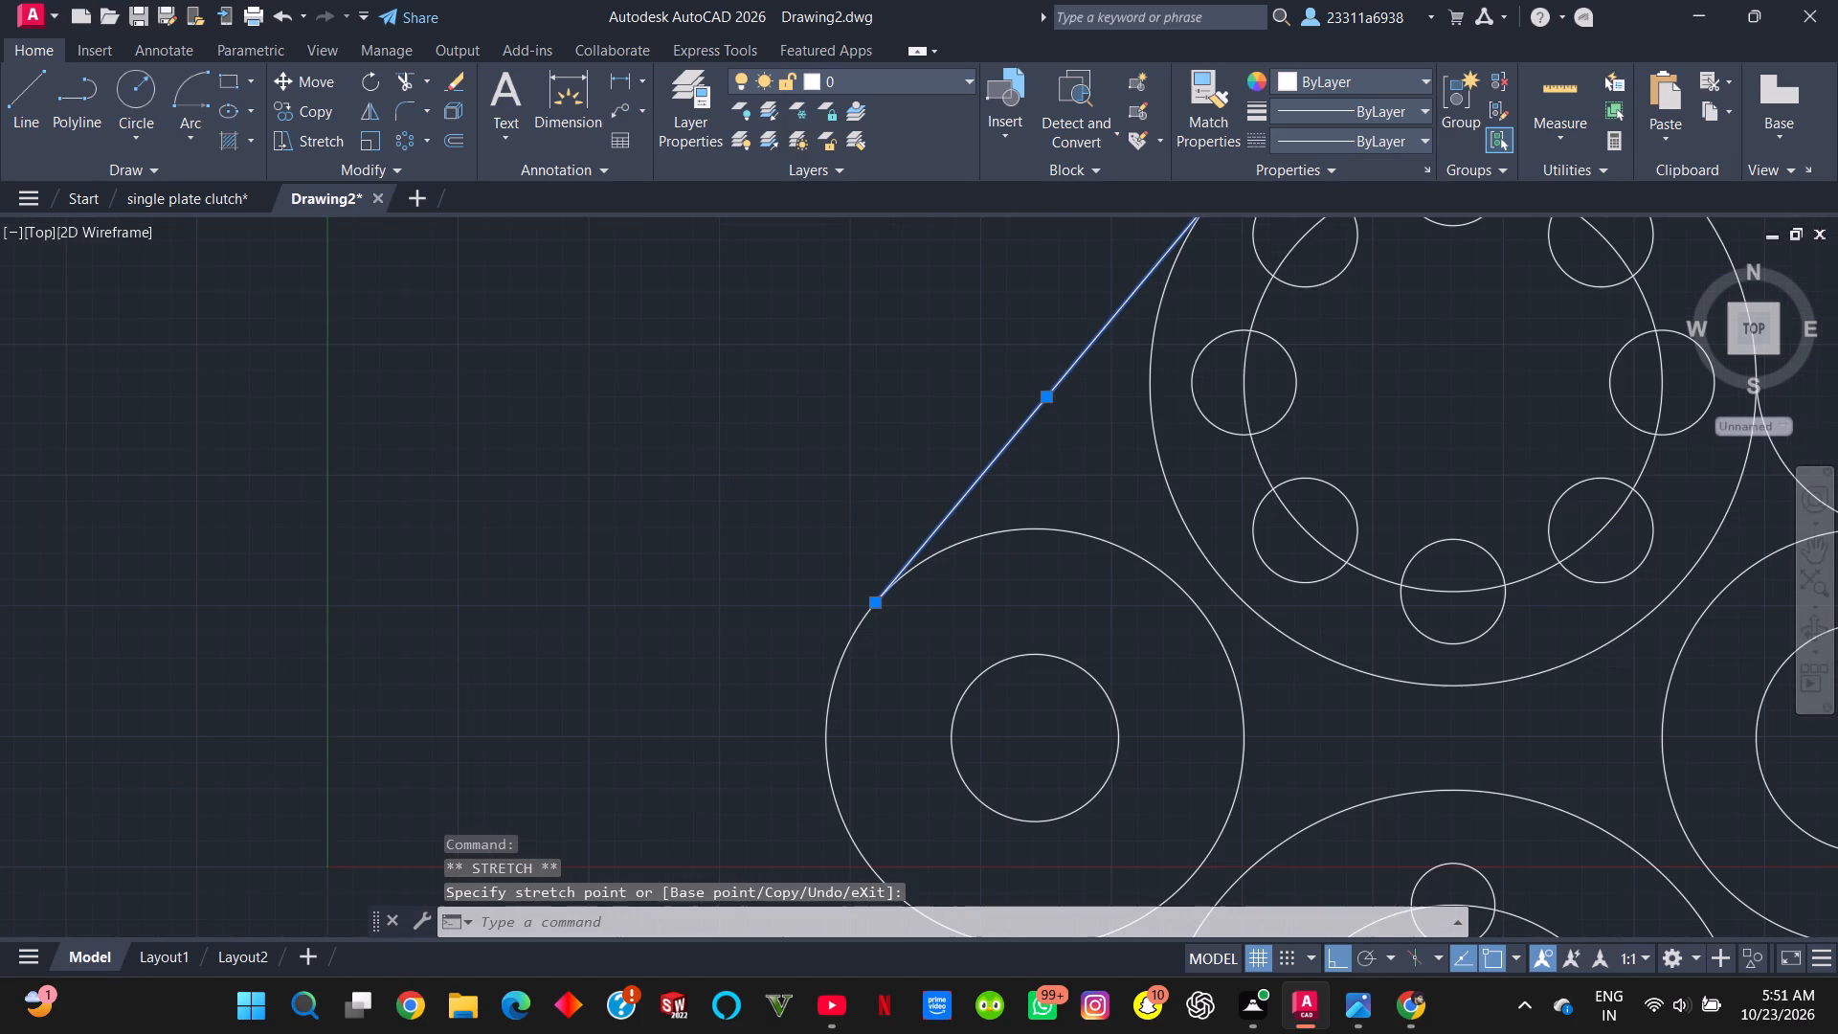
{"action": "key", "text": "Escape"}
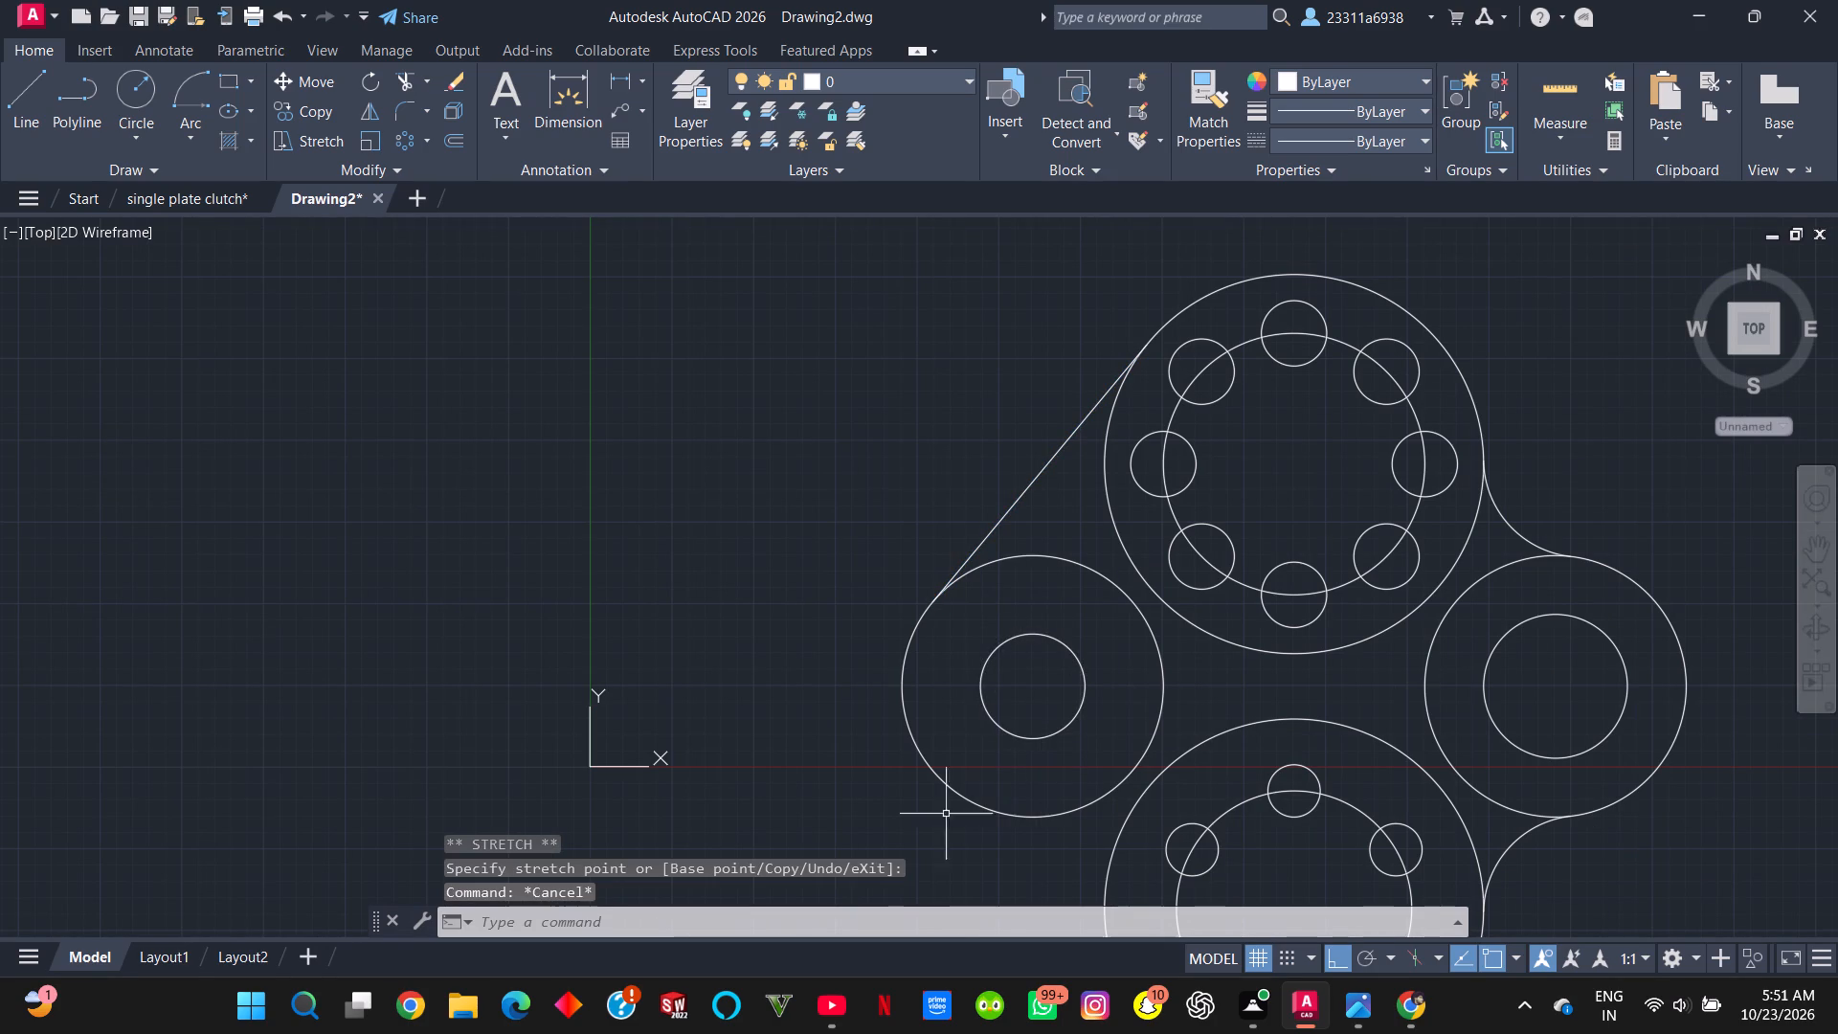
Draw a line from the left-hand outer circle's left quadrant to the lower outer circle's lower-left tangent point.
{"action": "middle_click_drag", "start_coordinate": [910, 821], "coordinate": [877, 601]}
{"action": "middle_click_drag", "start_coordinate": [864, 590], "coordinate": [852, 574]}
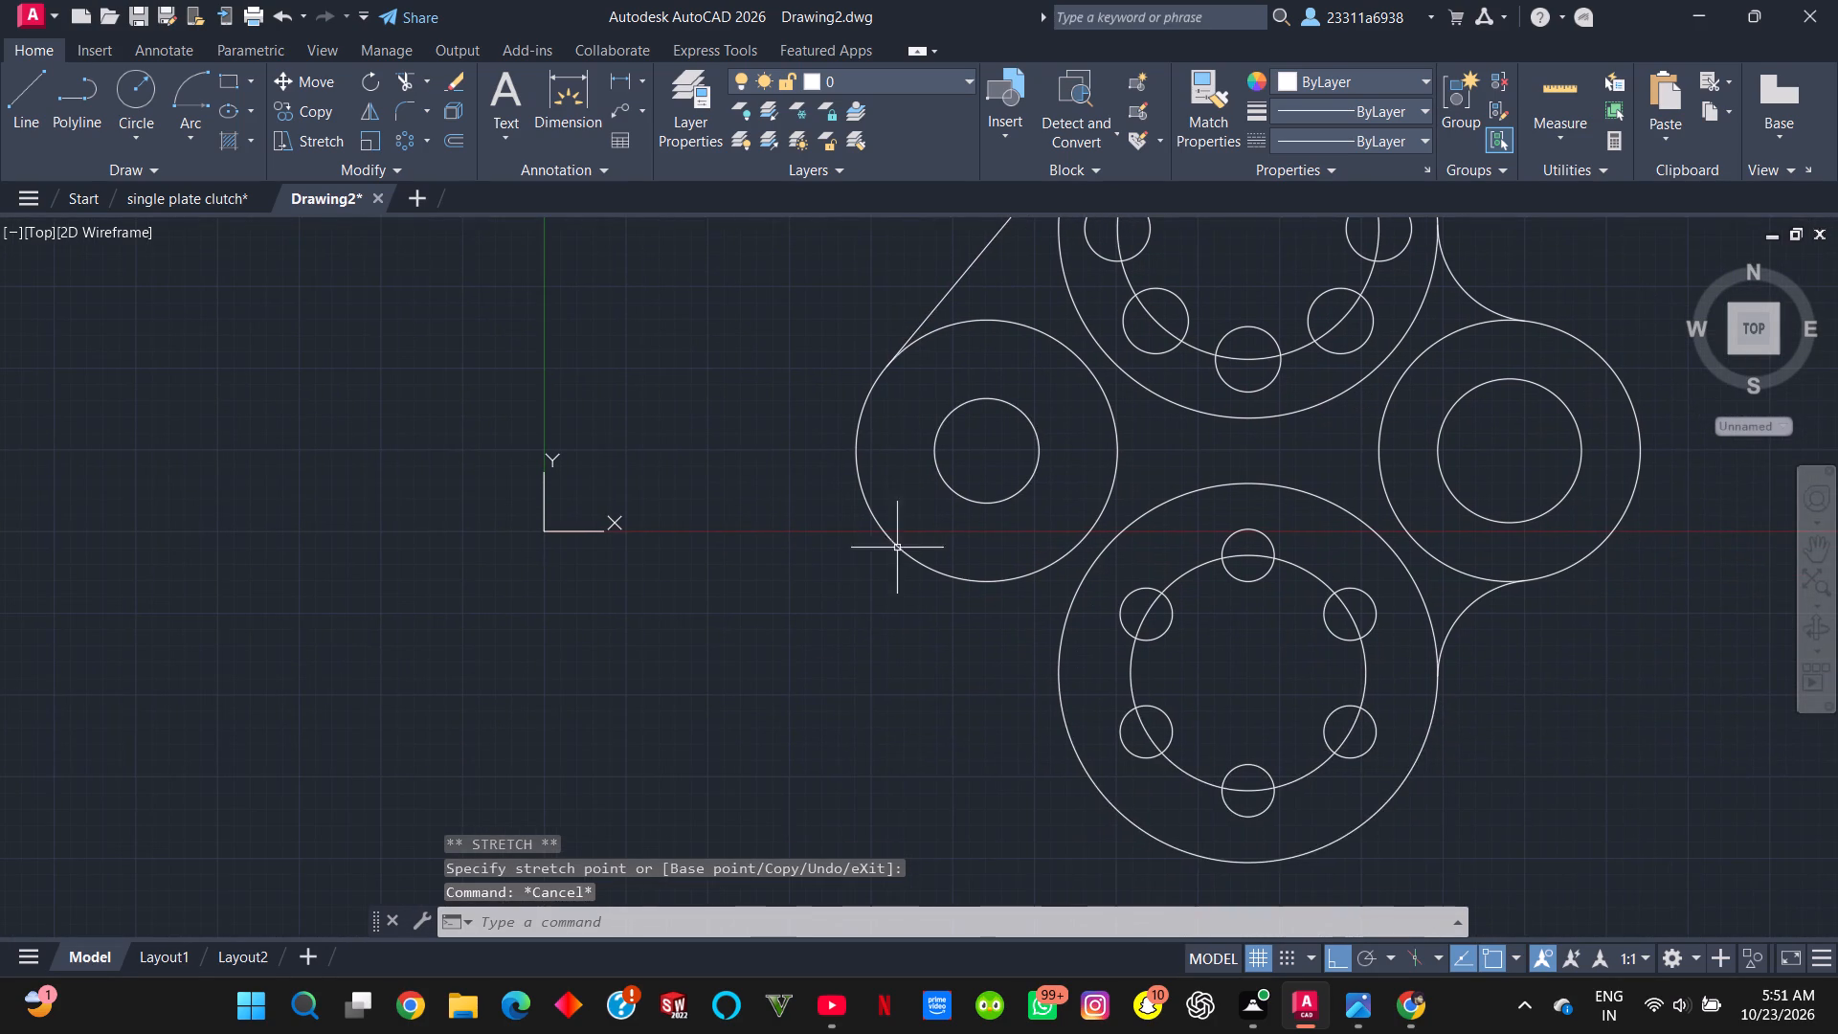
{"action": "left_click", "coordinate": [38, 102]}
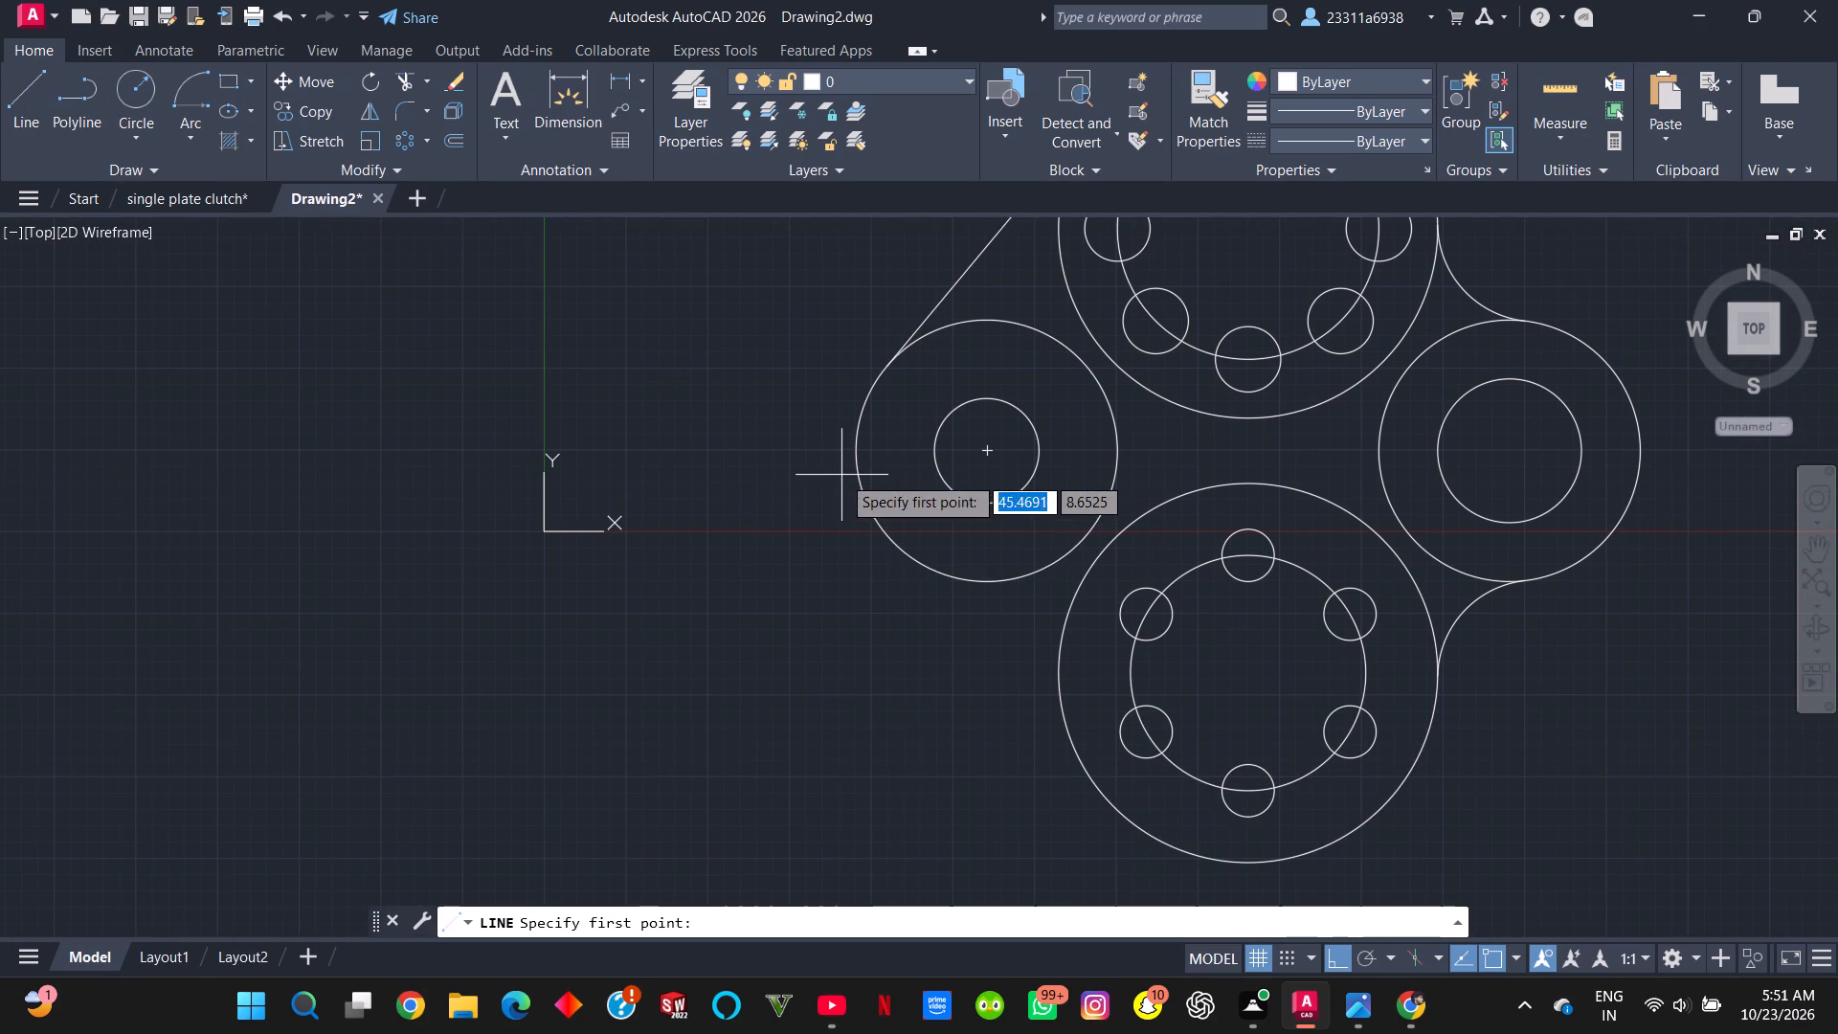
{"action": "left_click", "coordinate": [852, 452]}
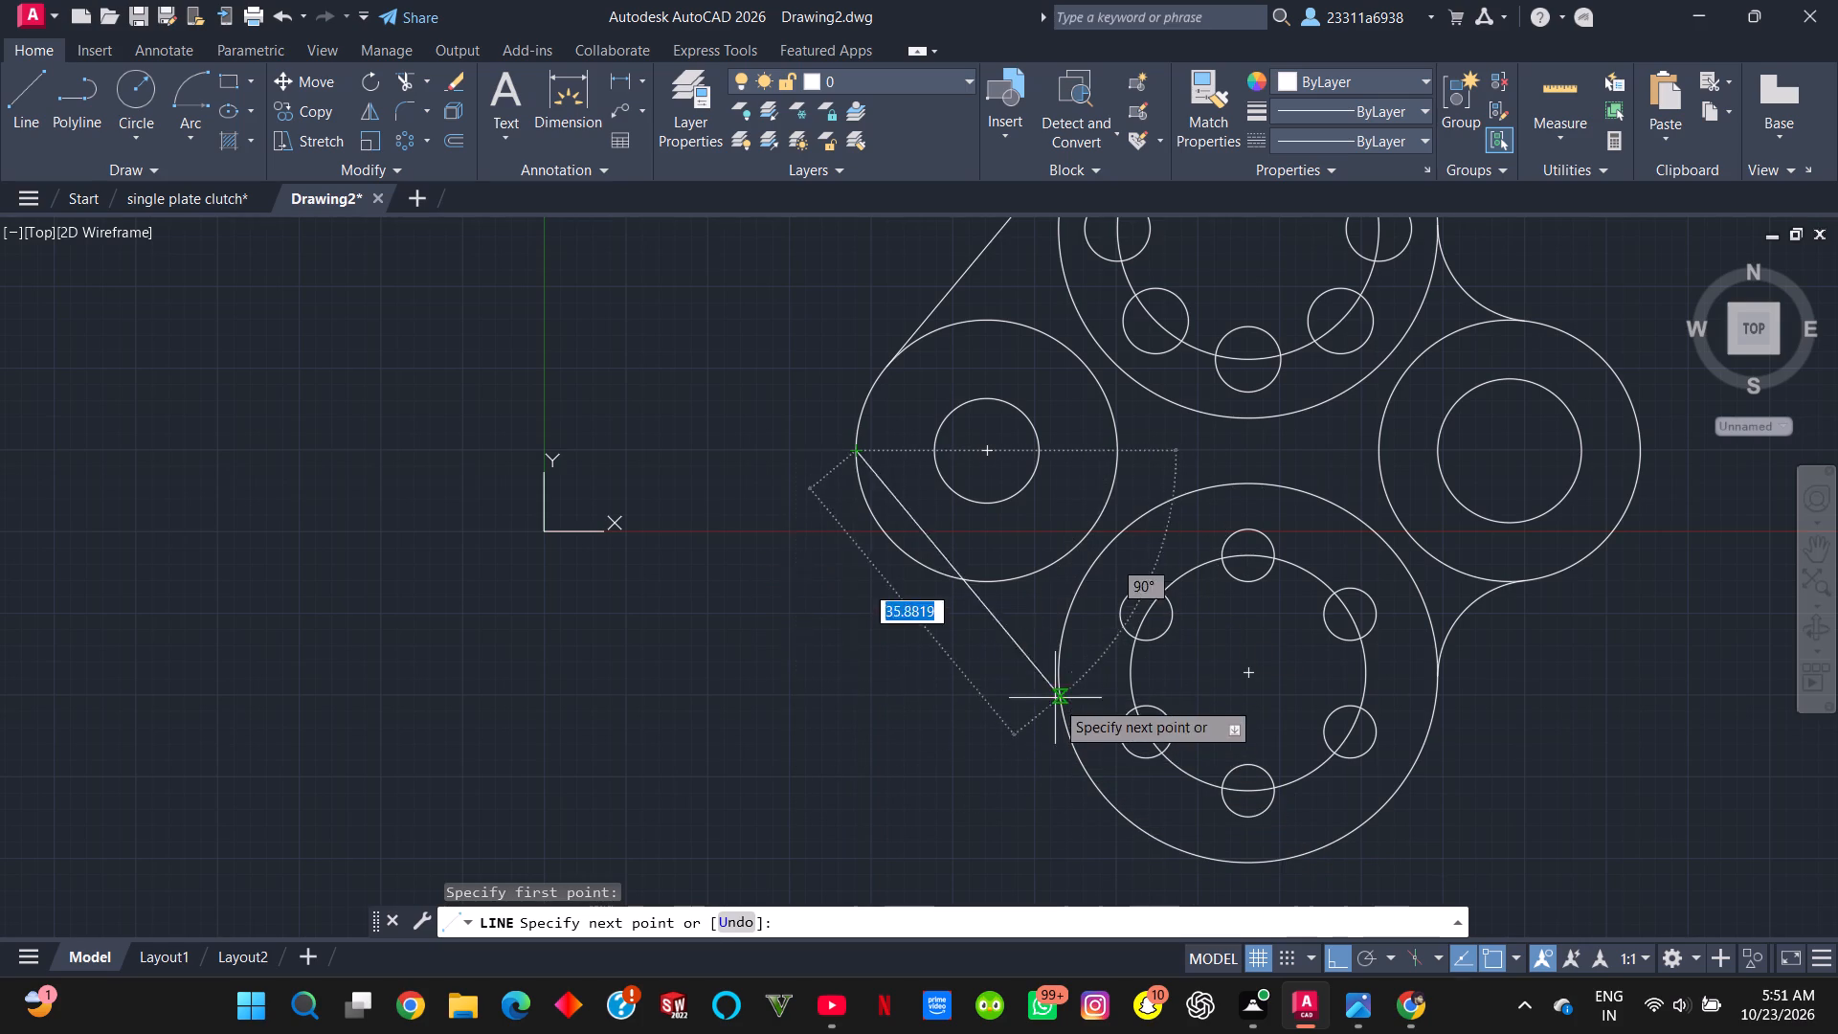
{"action": "left_click", "coordinate": [1129, 832]}
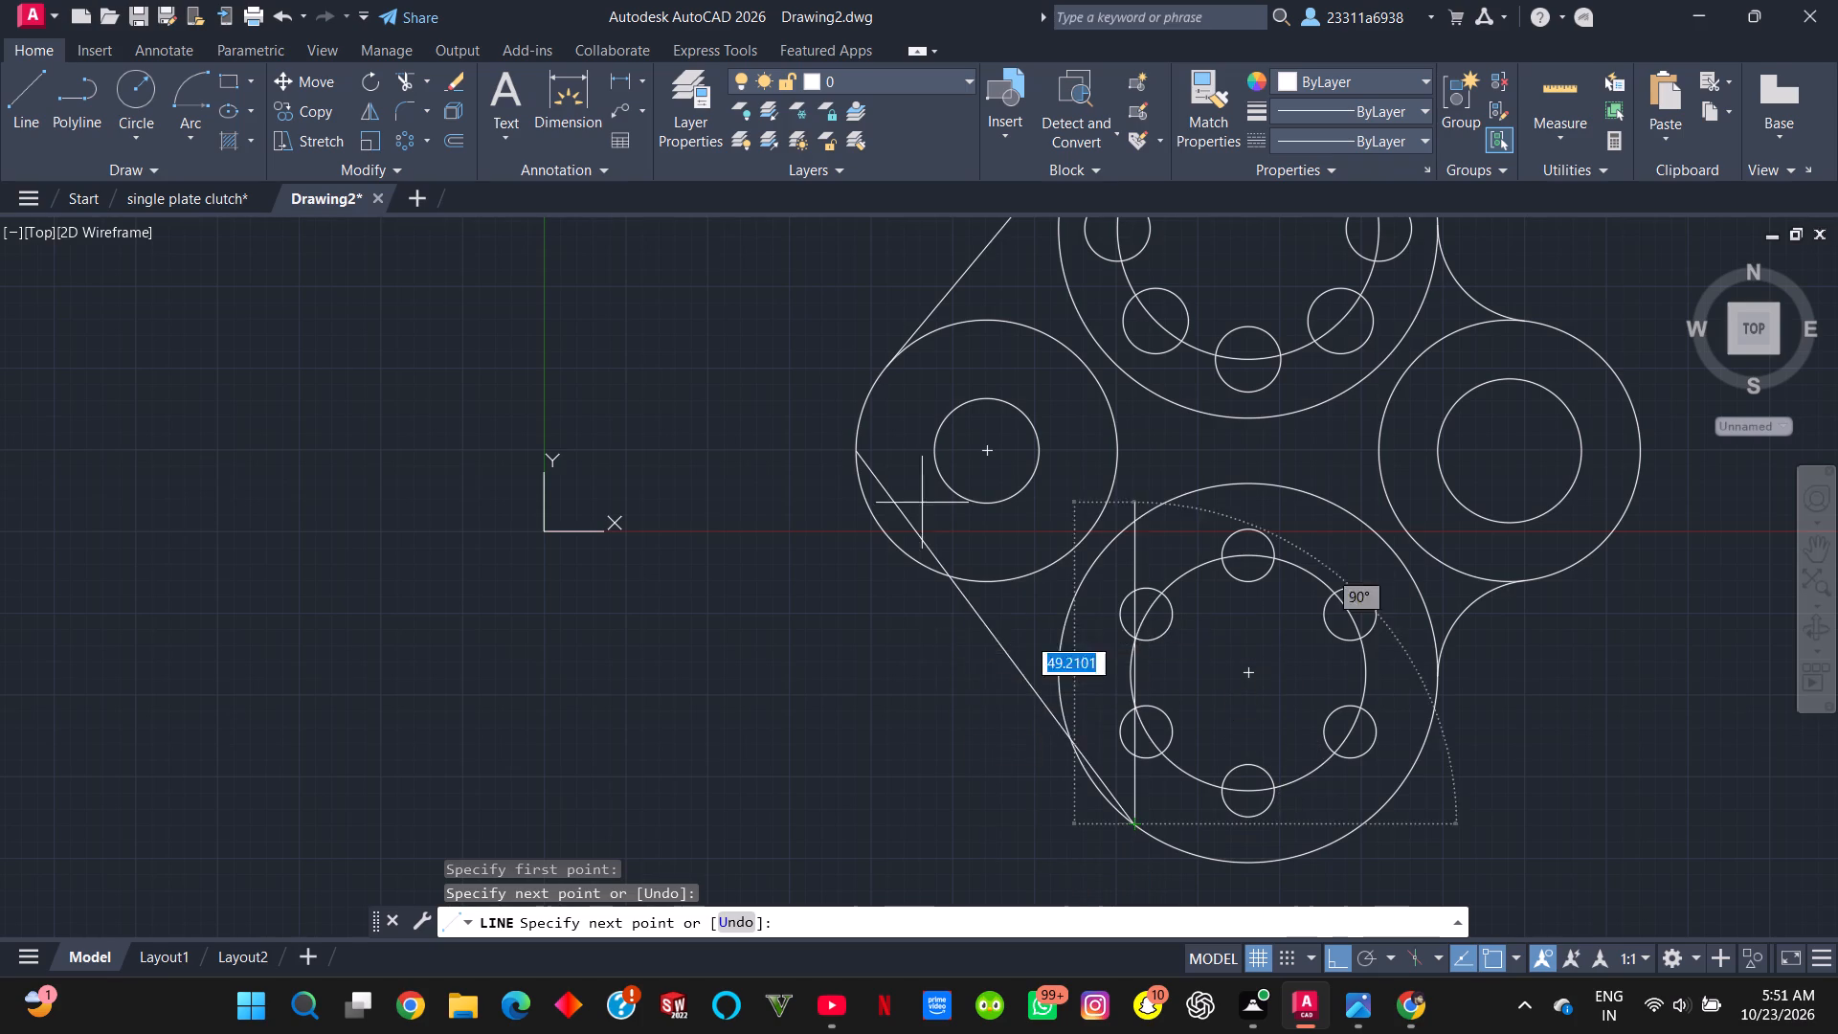
{"action": "key", "text": "Escape"}
Stretch the lower connecting line's upper end along the left-hand outer circle to its lower-left tangent point.
{"action": "left_click", "coordinate": [888, 487]}
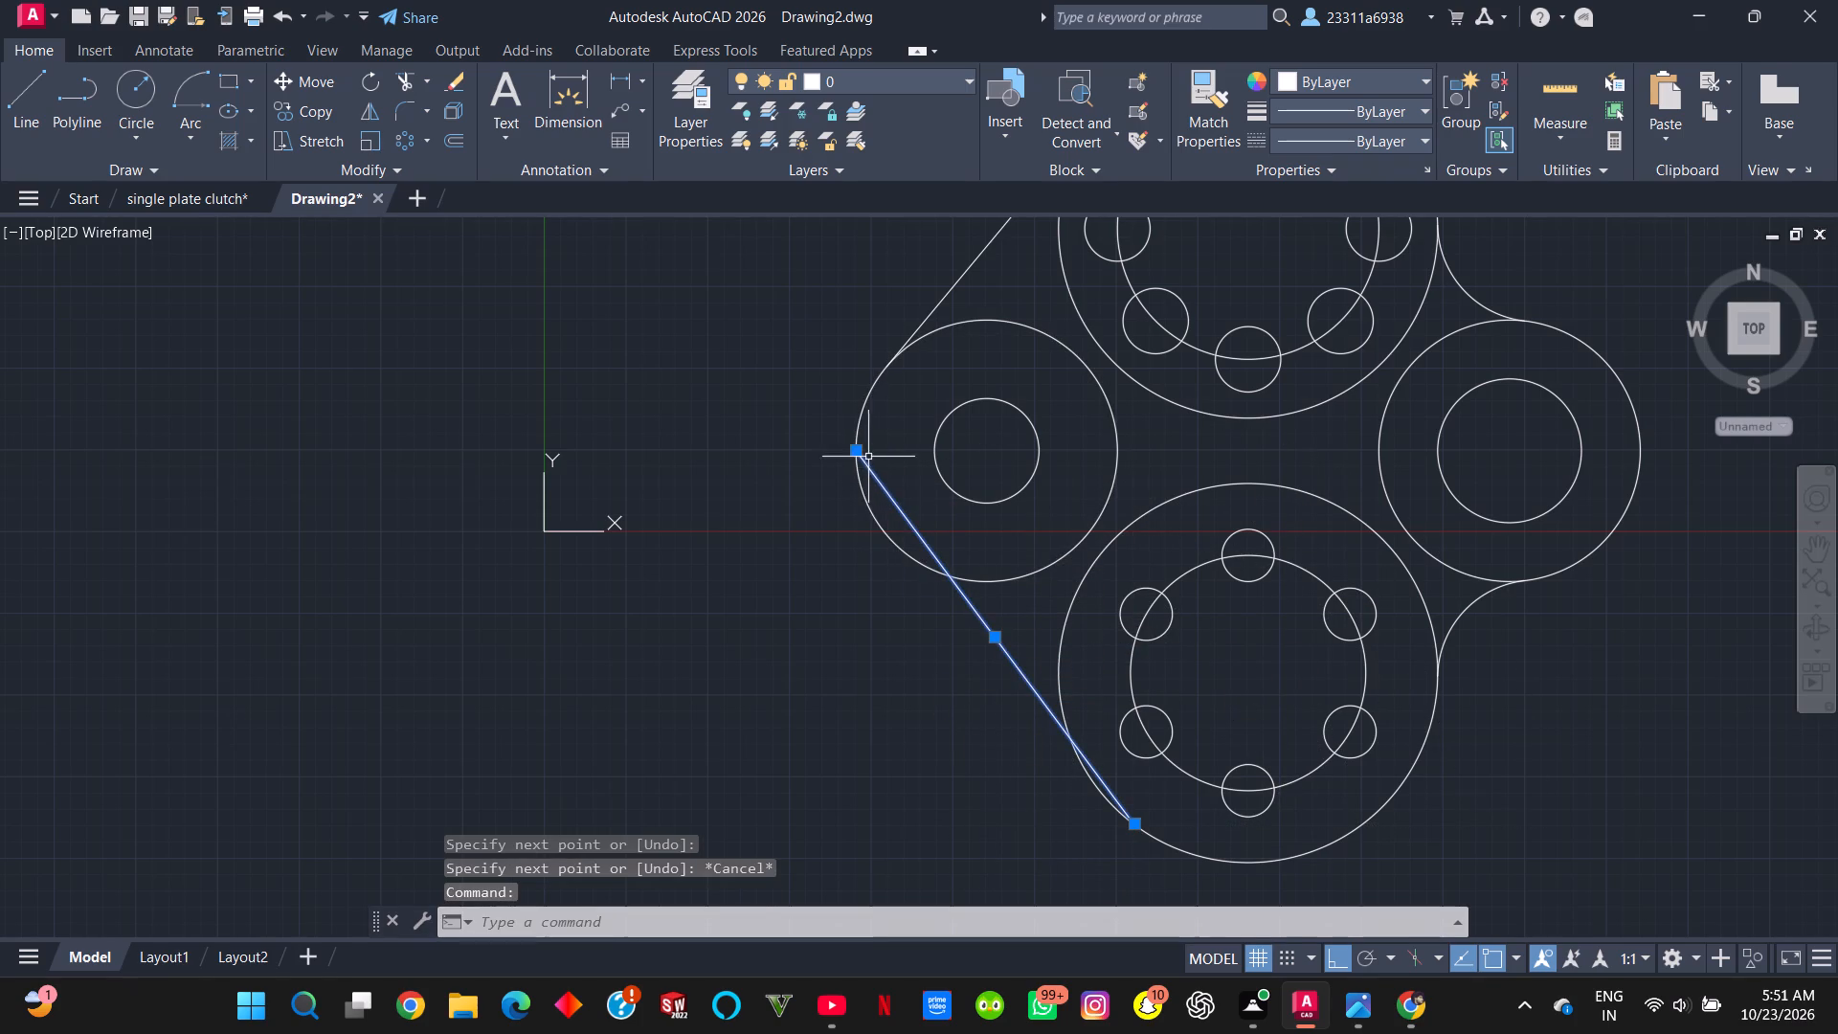
{"action": "left_click_drag", "start_coordinate": [857, 451], "coordinate": [865, 518]}
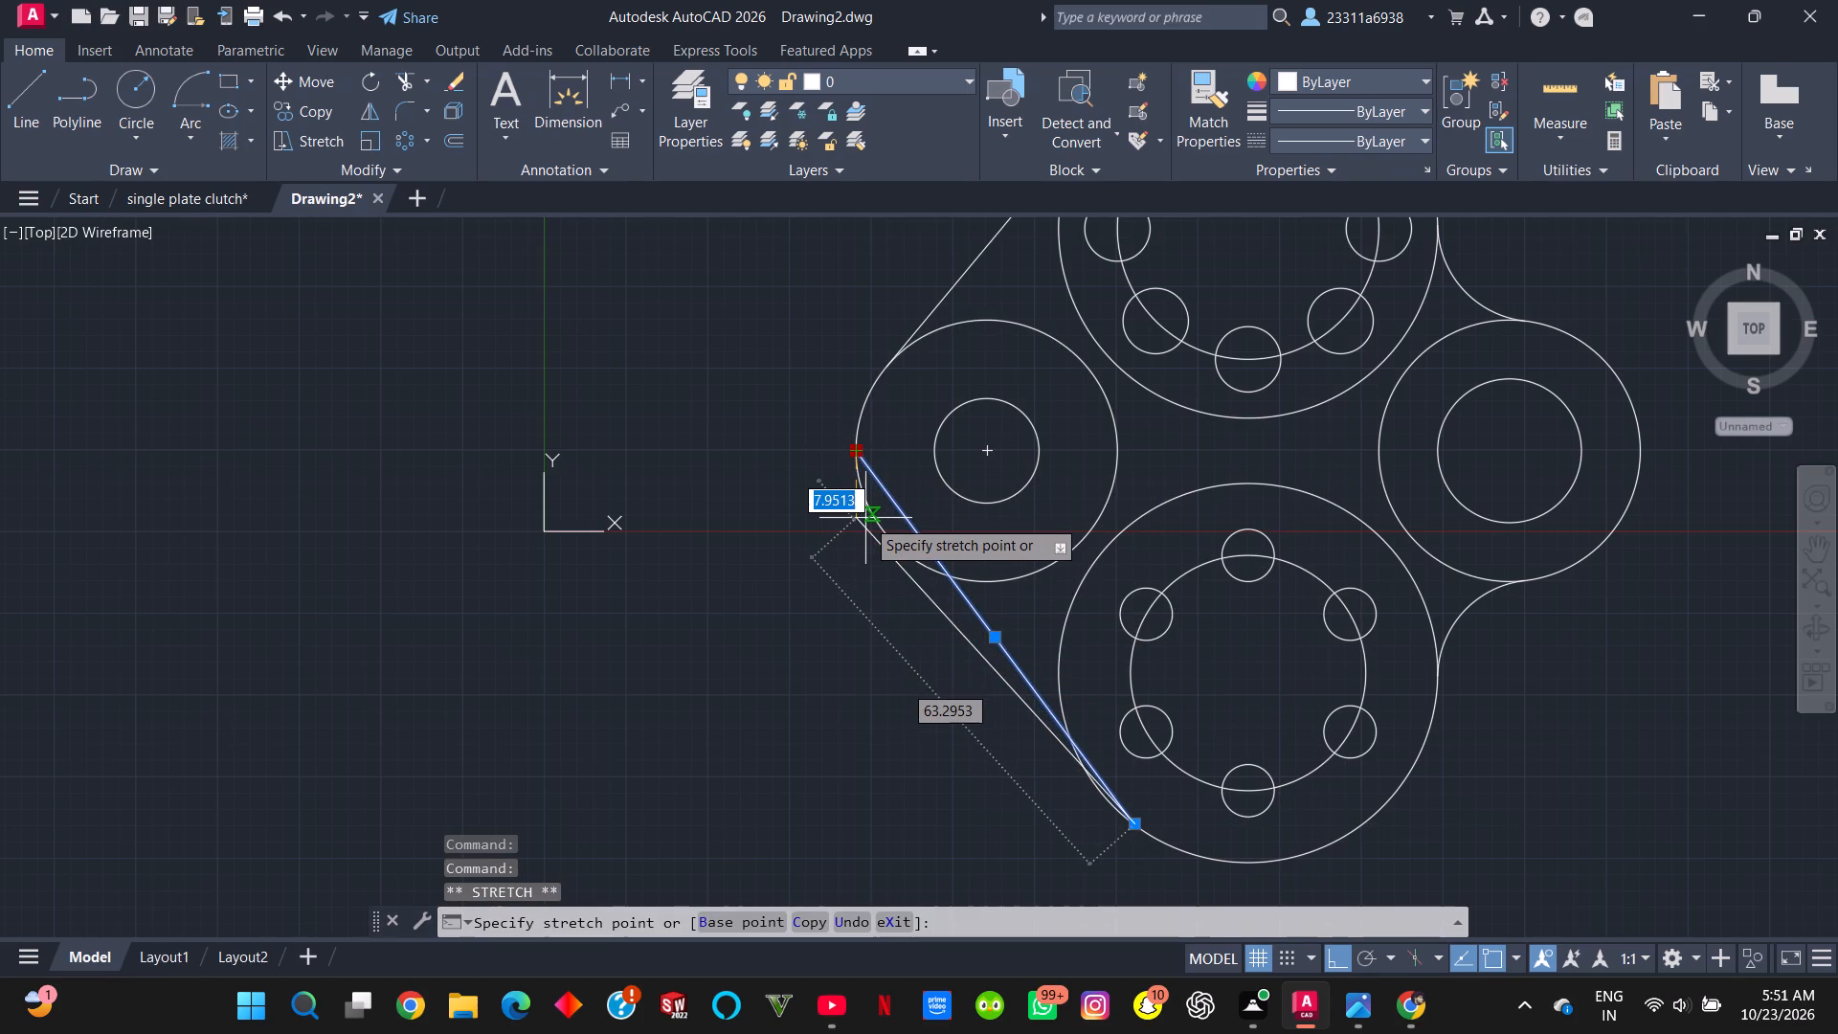
{"action": "left_click_drag", "start_coordinate": [865, 518], "coordinate": [872, 533]}
{"action": "left_click", "coordinate": [872, 533]}
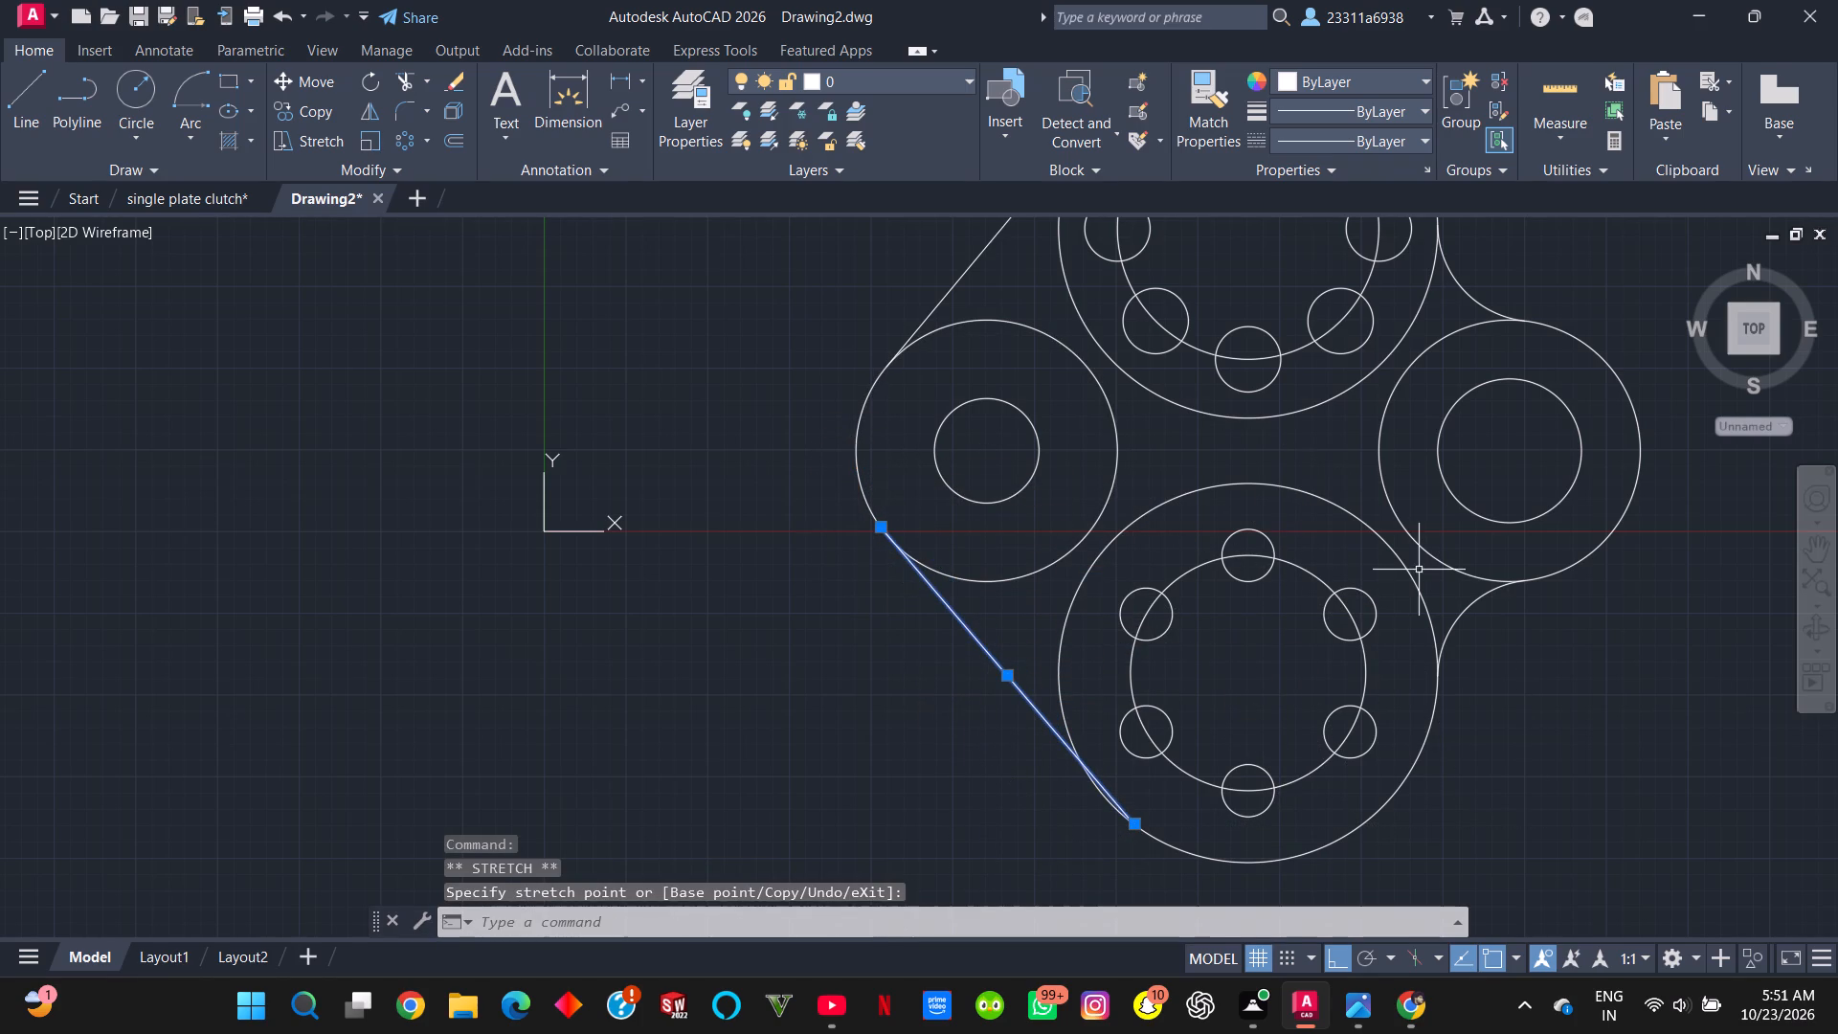
{"action": "key", "text": "Escape"}
Trim the inward-facing arcs of the left-hand and right-hand outer circles between their connecting lines and fillets.
{"action": "scroll", "coordinate": [1129, 443], "scroll_direction": "down", "scroll_amount": 1}
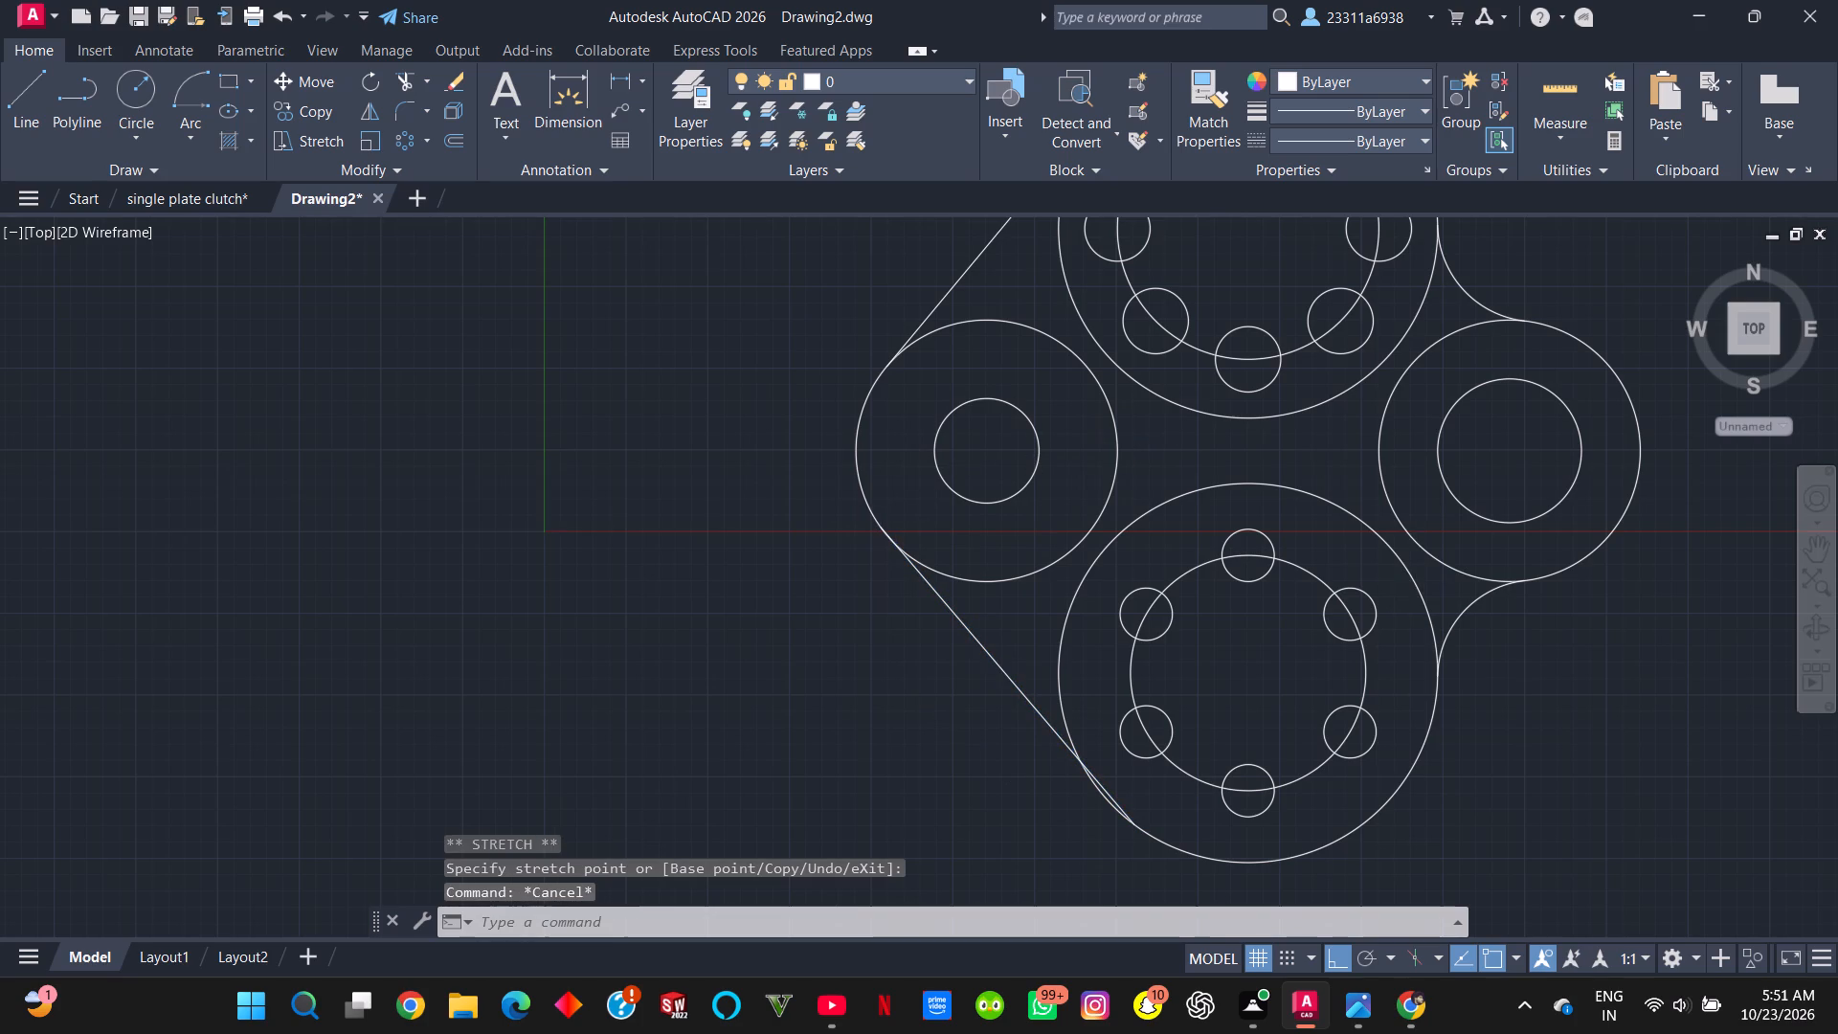
{"action": "middle_click_drag", "start_coordinate": [1462, 329], "coordinate": [1470, 426]}
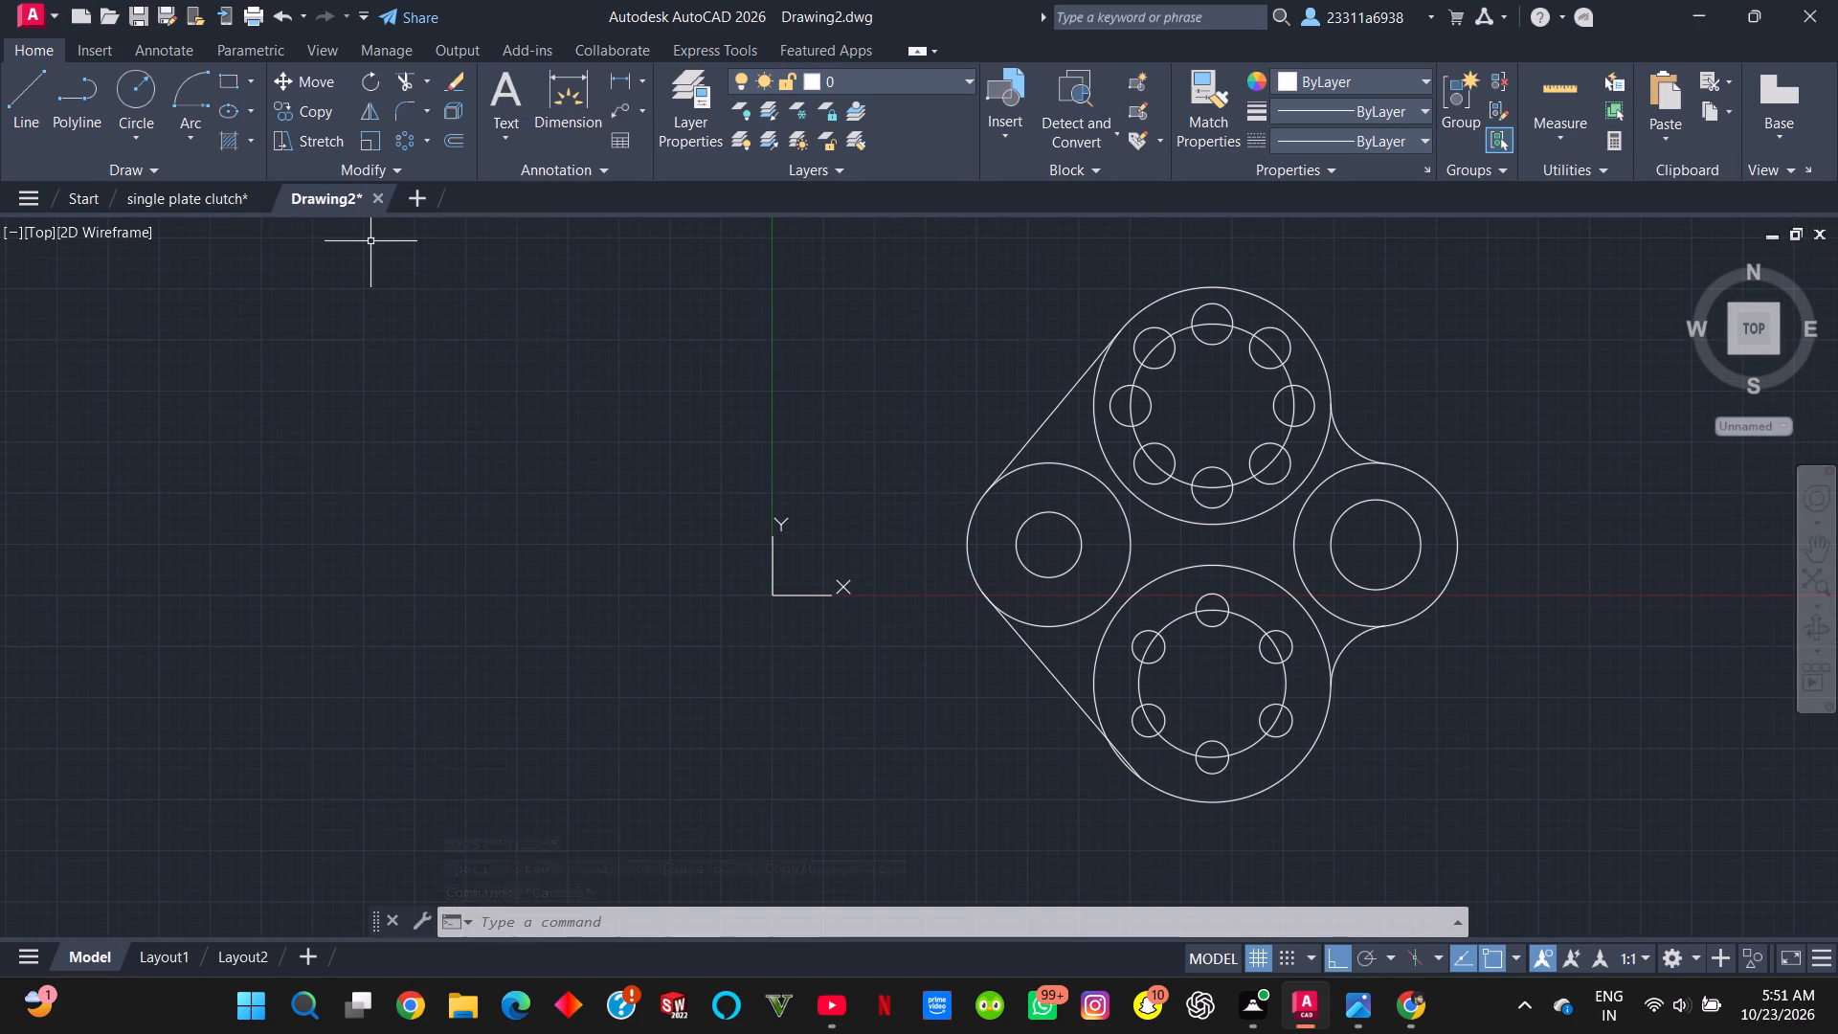
{"action": "type", "text": "tr"}
{"action": "left_click", "coordinate": [502, 294]}
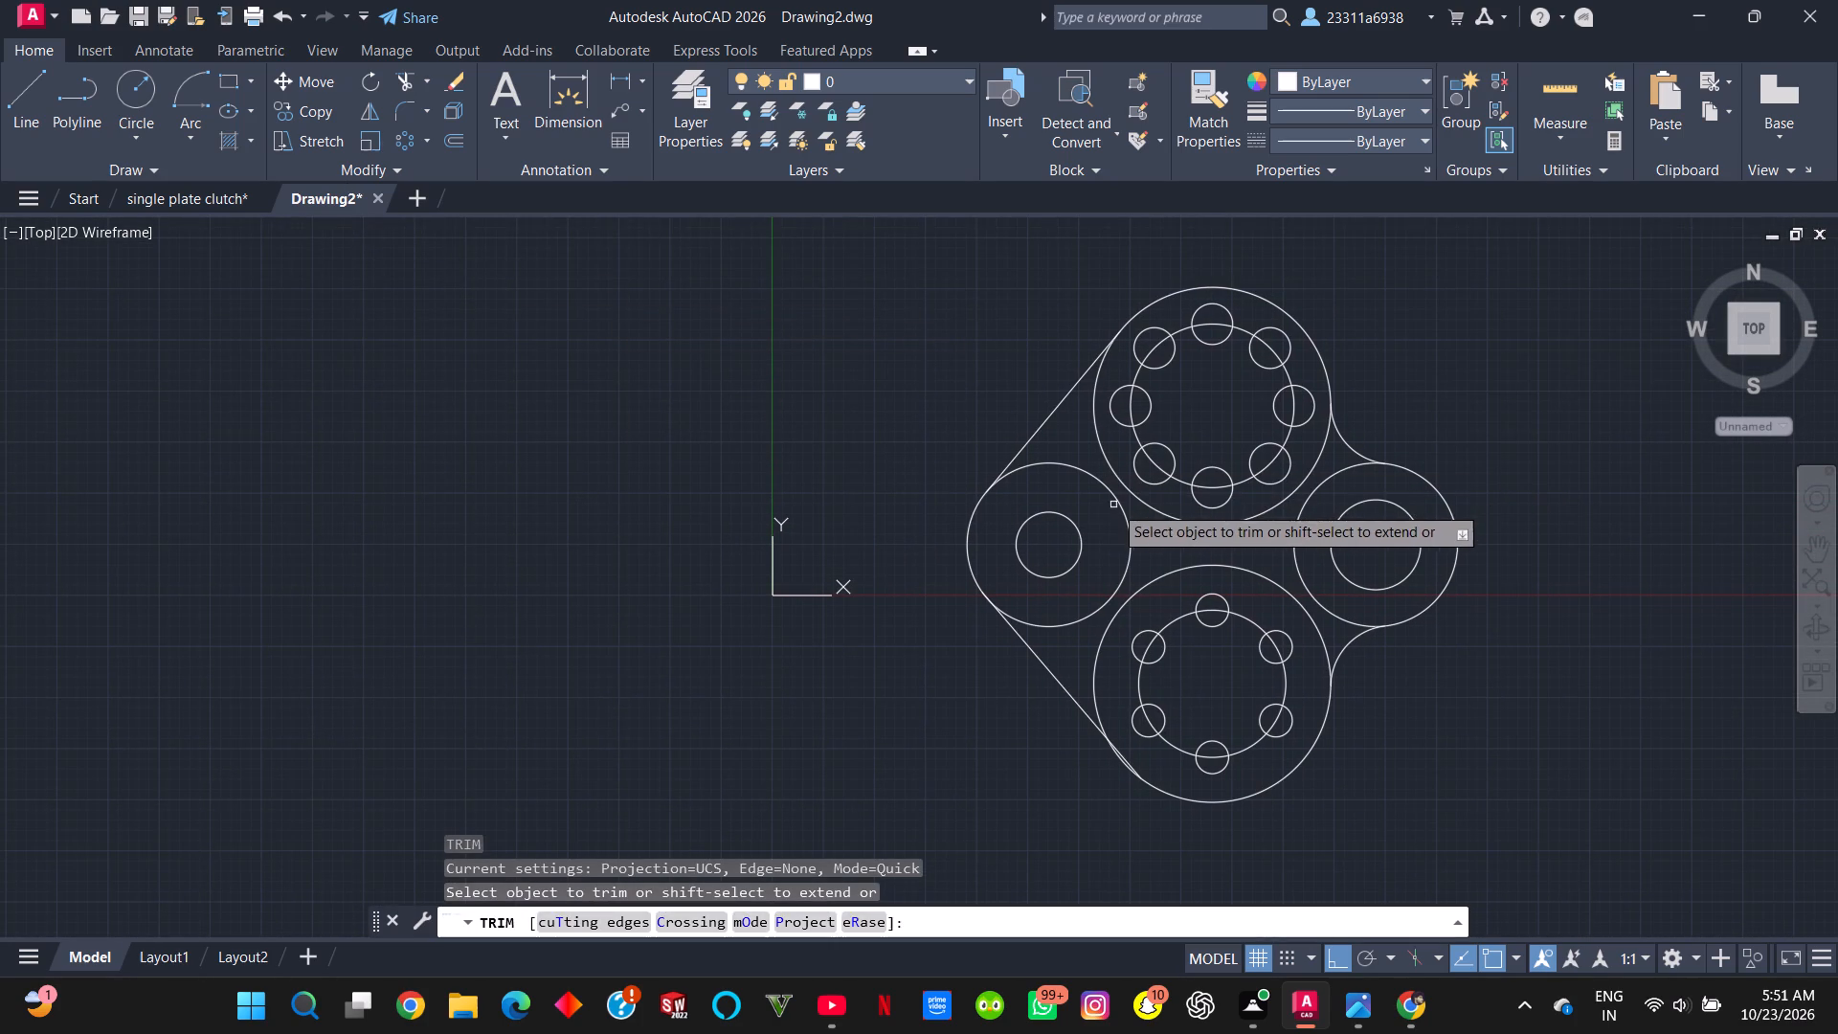
{"action": "left_click_drag", "start_coordinate": [1110, 519], "coordinate": [1142, 544]}
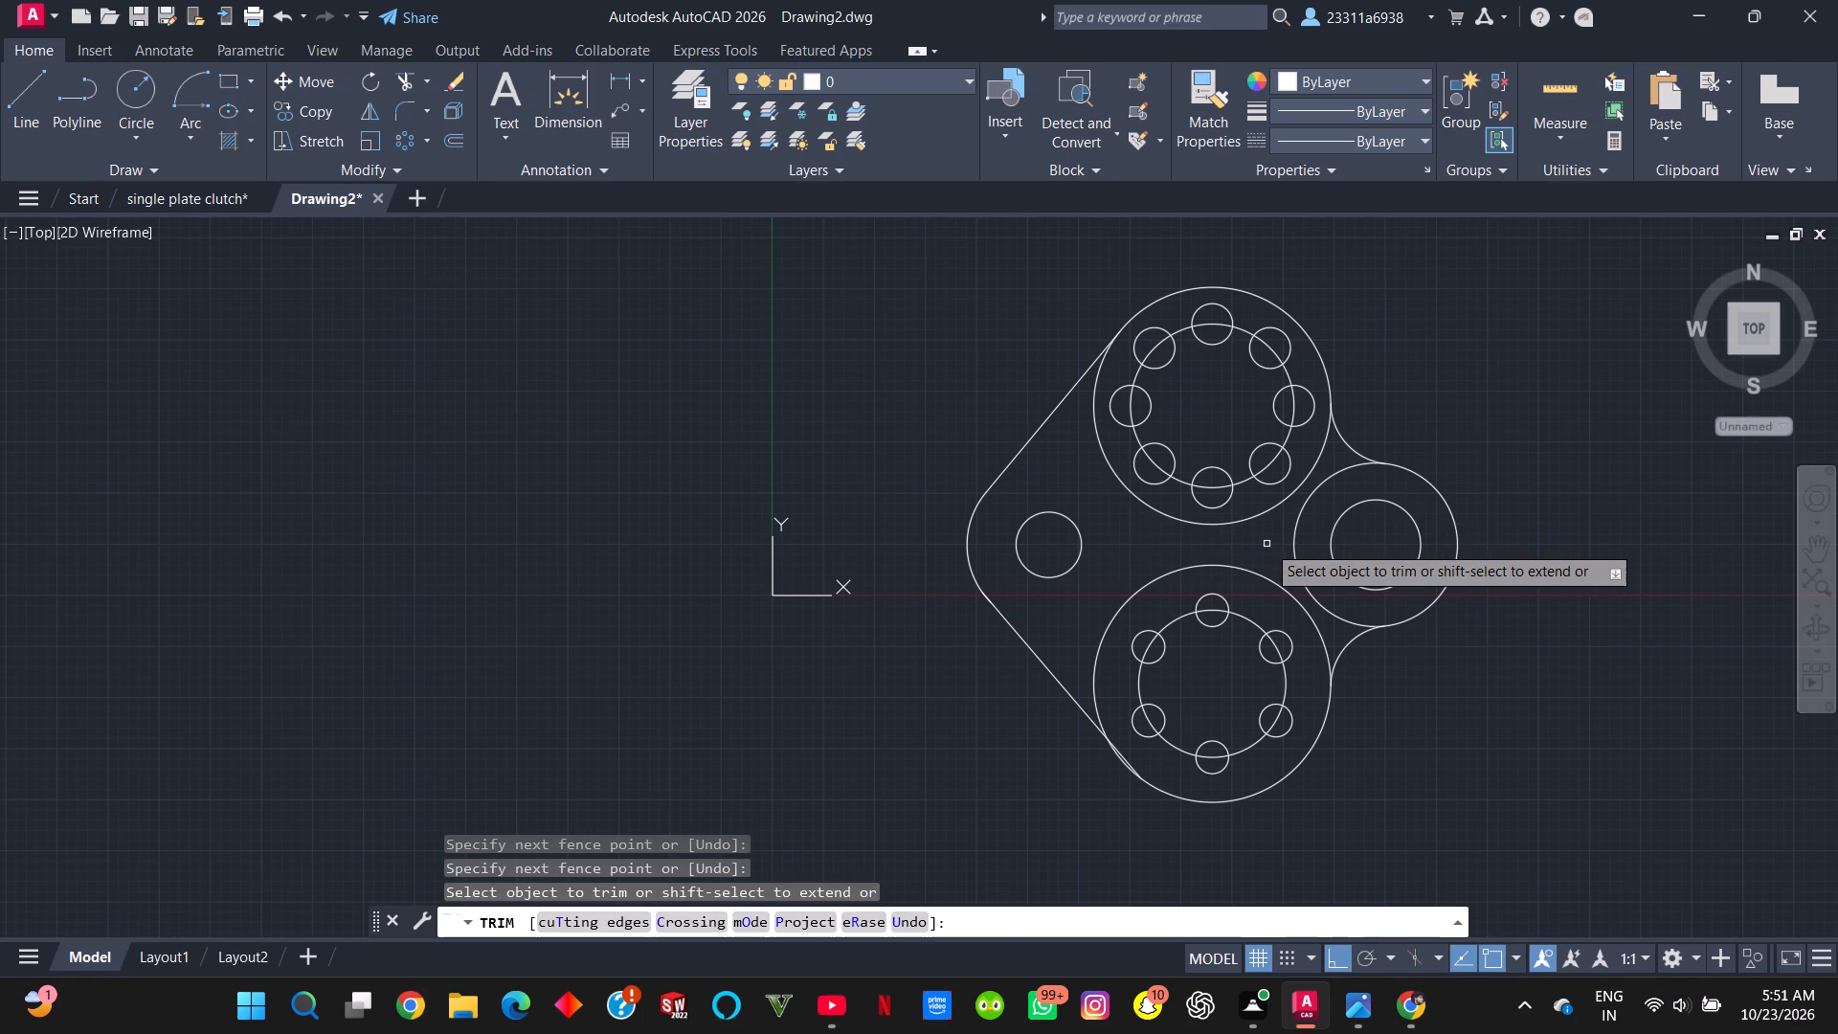
{"action": "left_click_drag", "start_coordinate": [1274, 544], "coordinate": [1304, 544]}
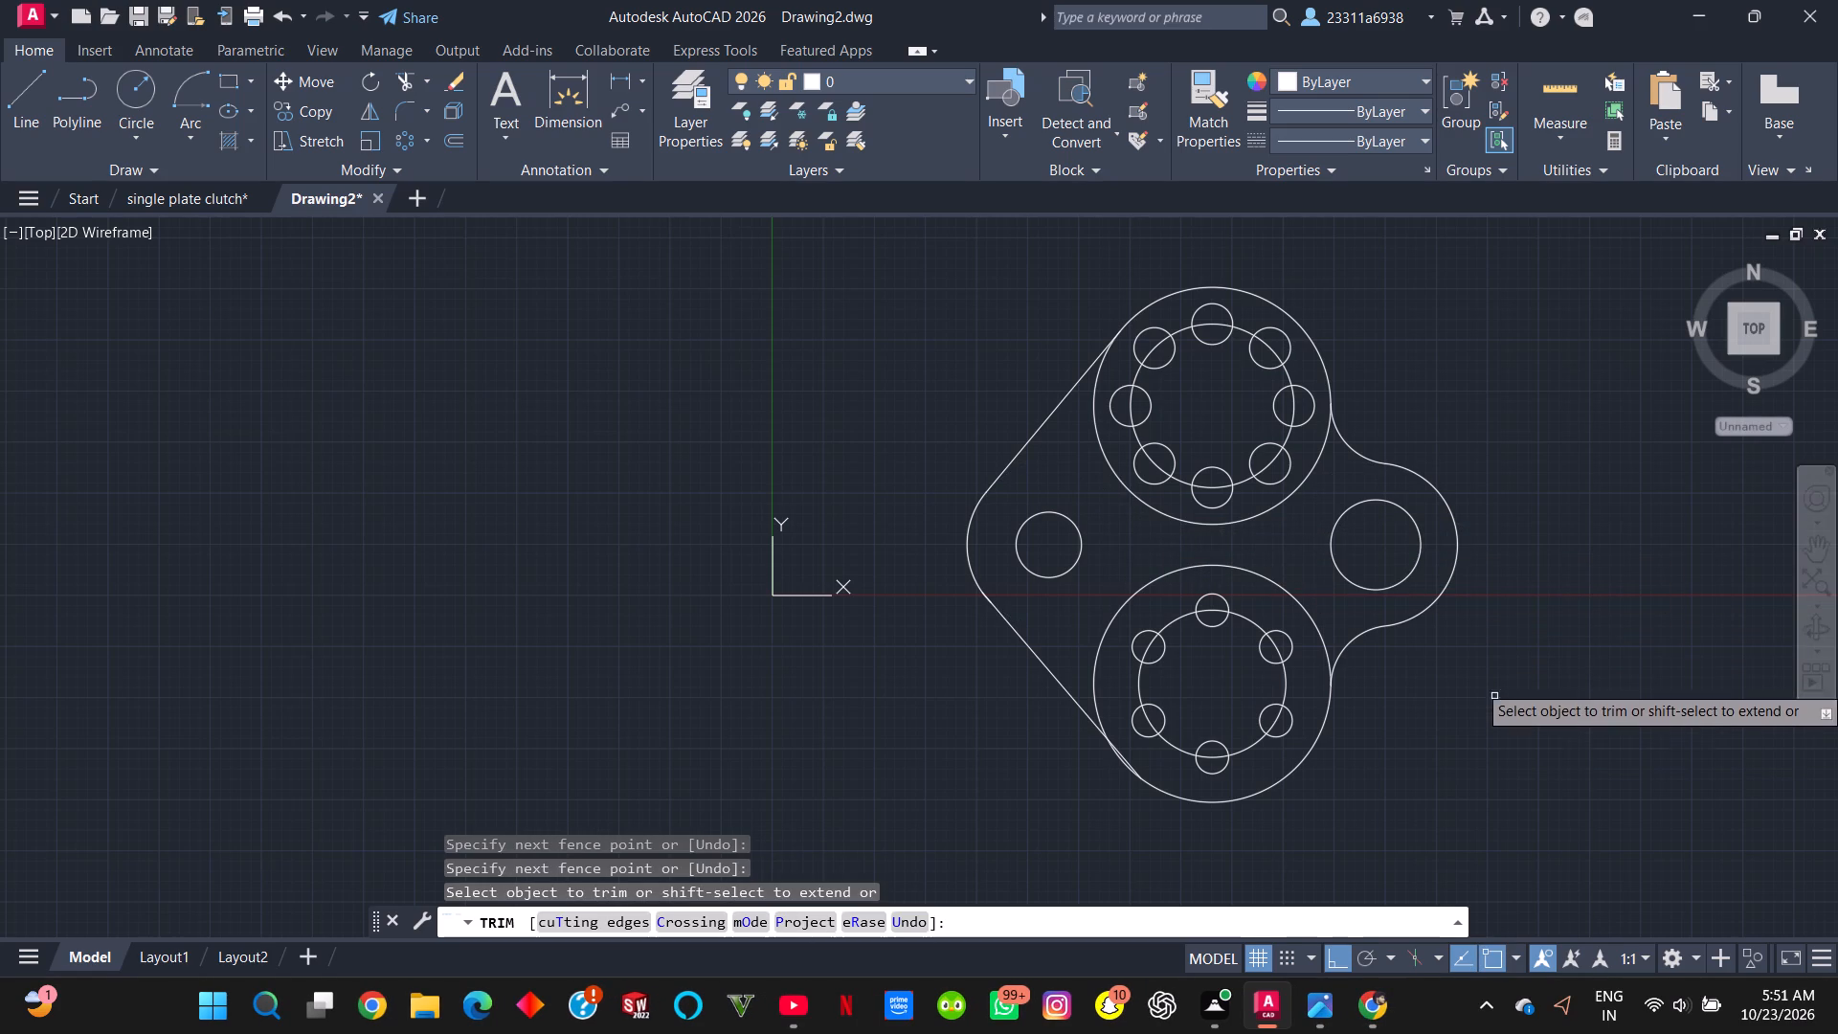
Save the drawing on the Desktop under the name 2d drawing.
{"action": "left_click", "coordinate": [168, 13]}
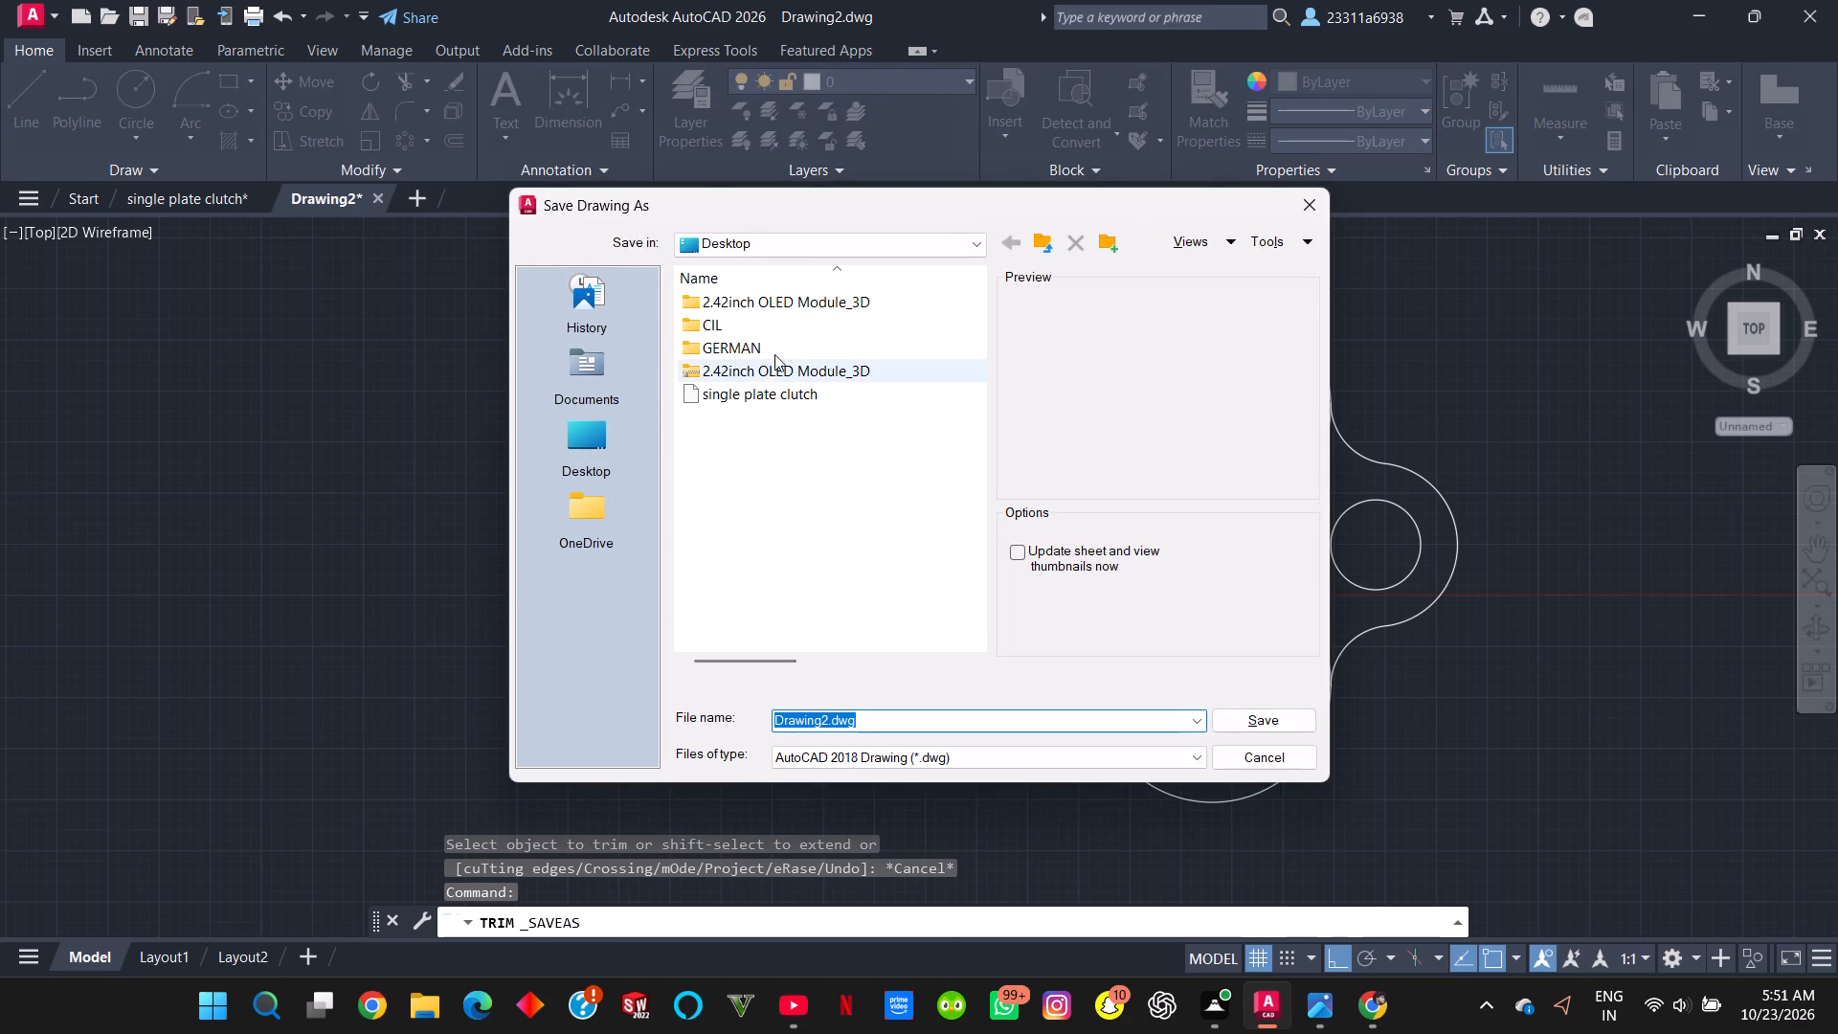
{"action": "left_click", "coordinate": [581, 432]}
{"action": "left_click_drag", "start_coordinate": [899, 718], "coordinate": [724, 699]}
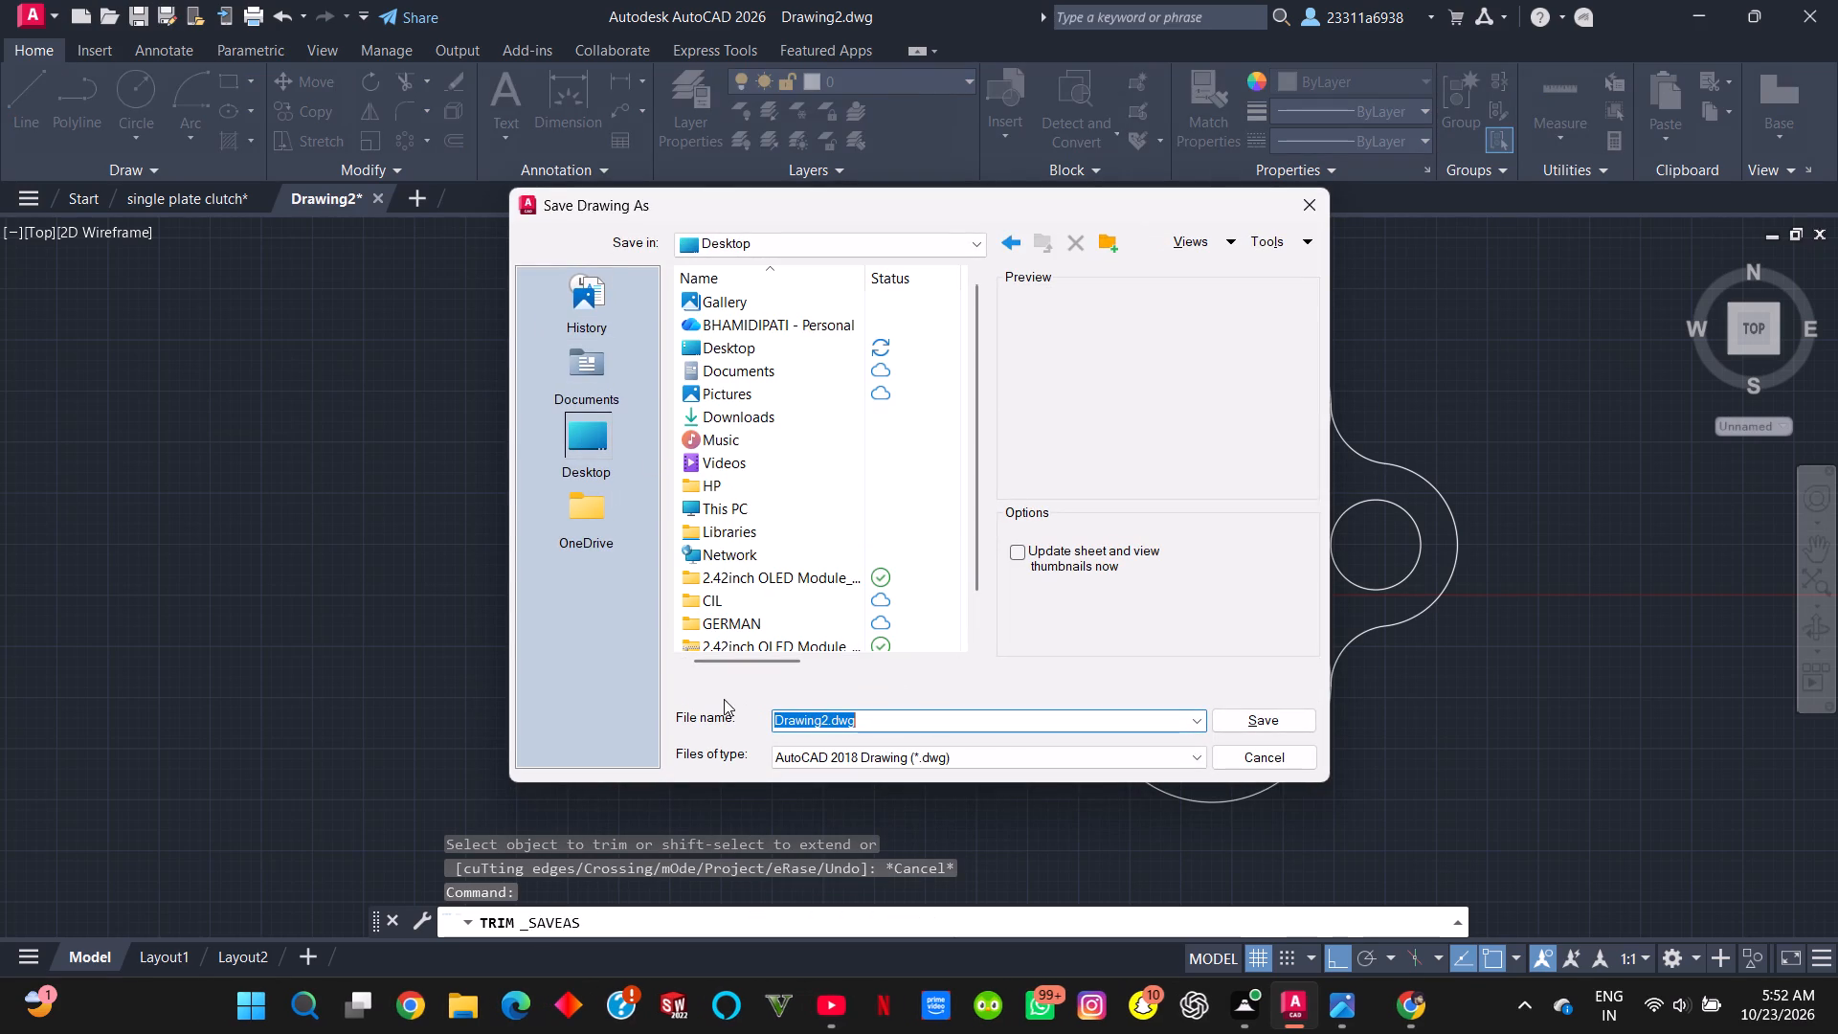
{"action": "type", "text": "2d drawing"}
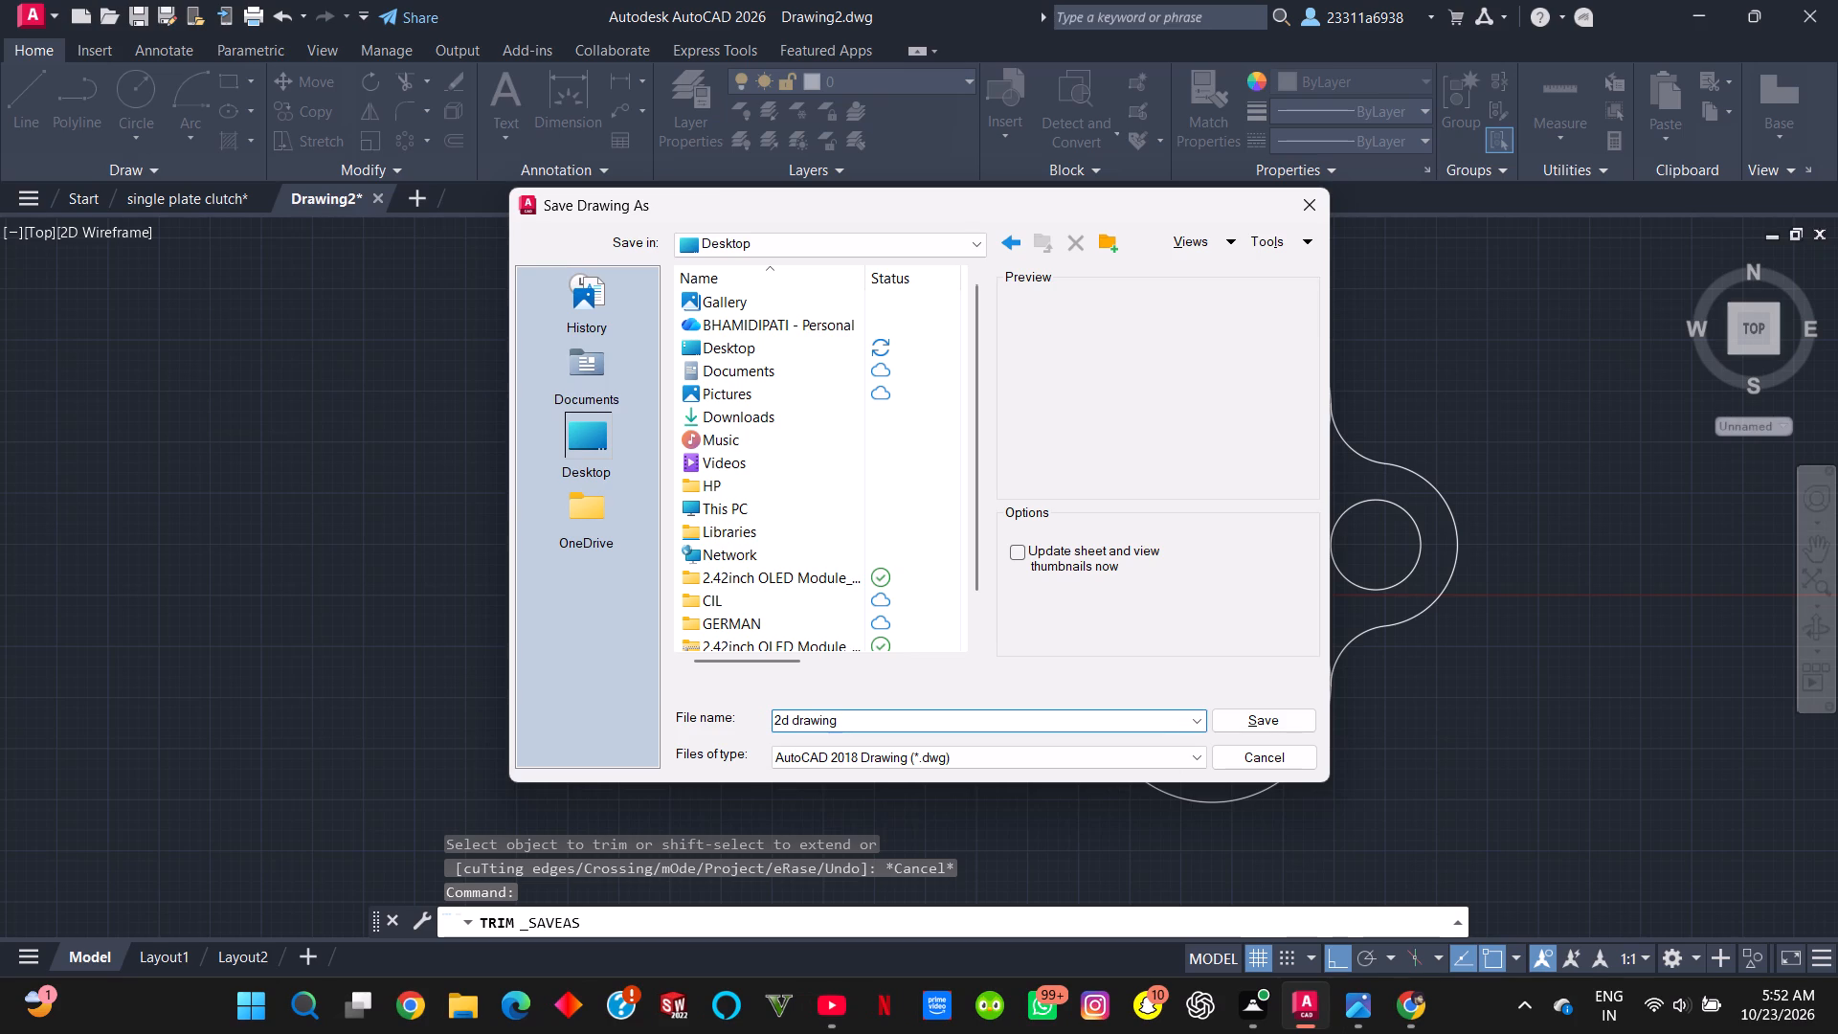
{"action": "key", "text": "Return"}
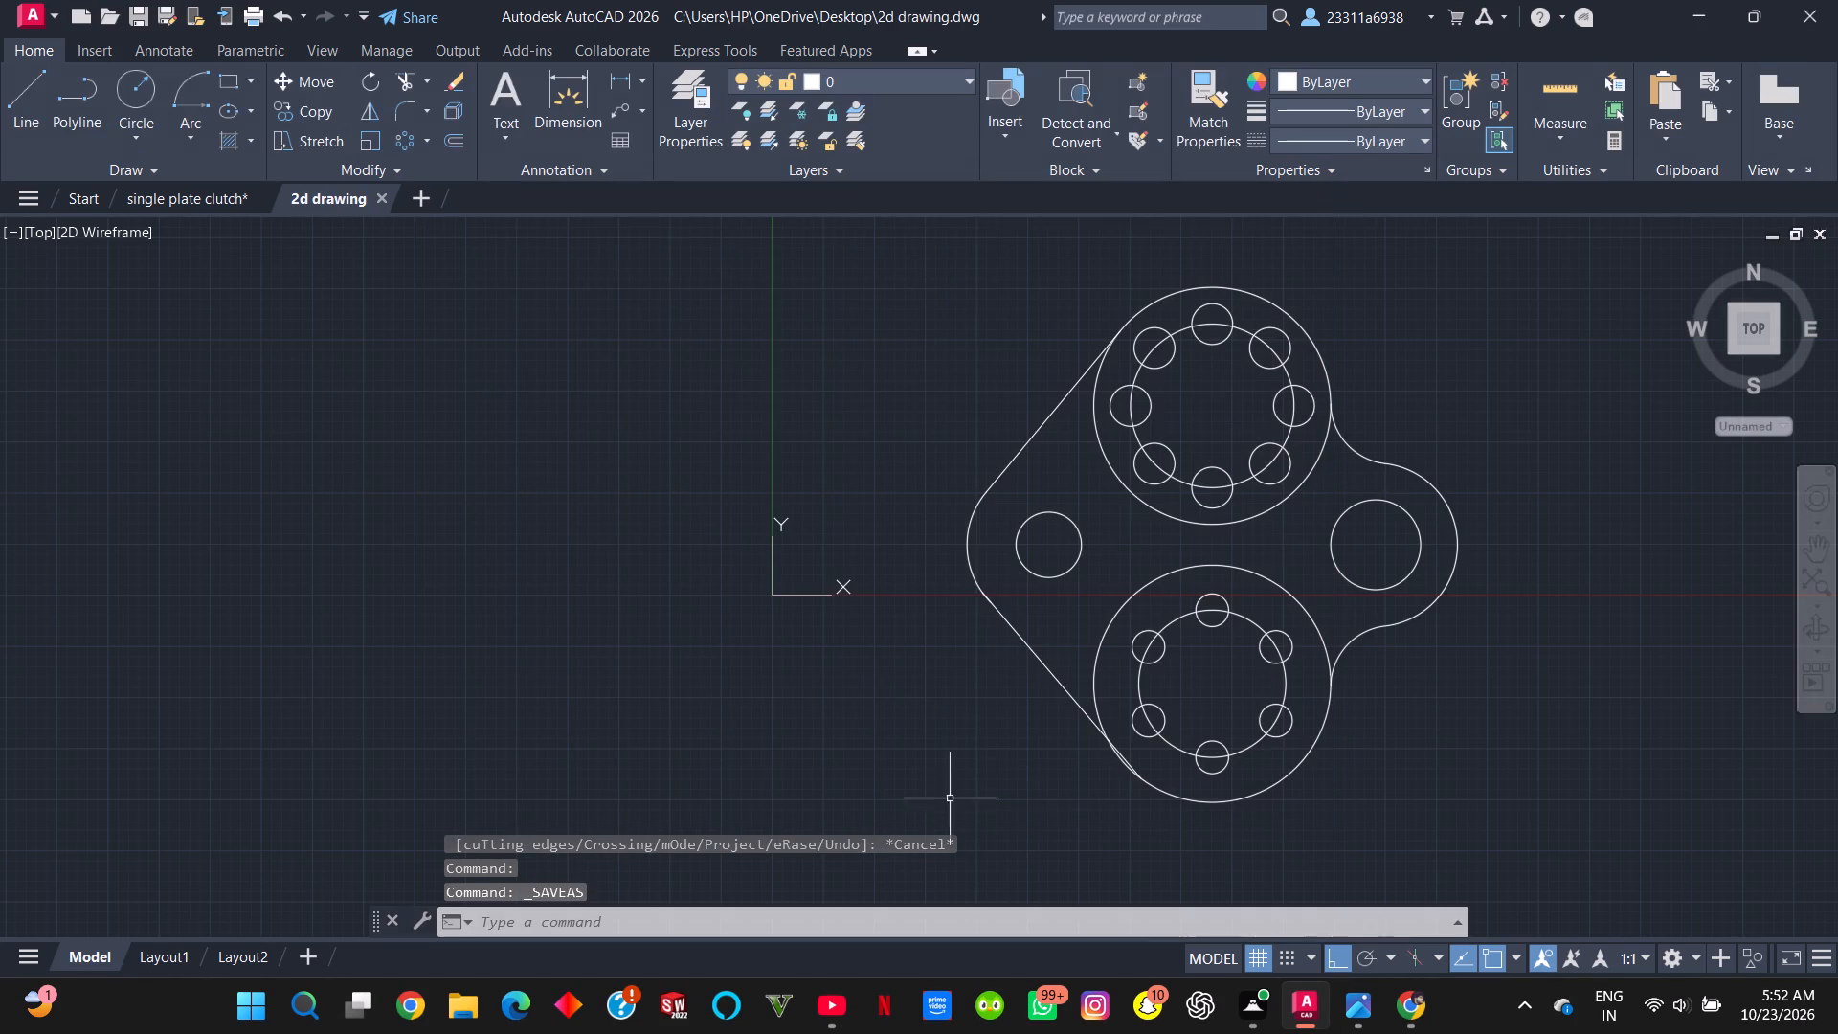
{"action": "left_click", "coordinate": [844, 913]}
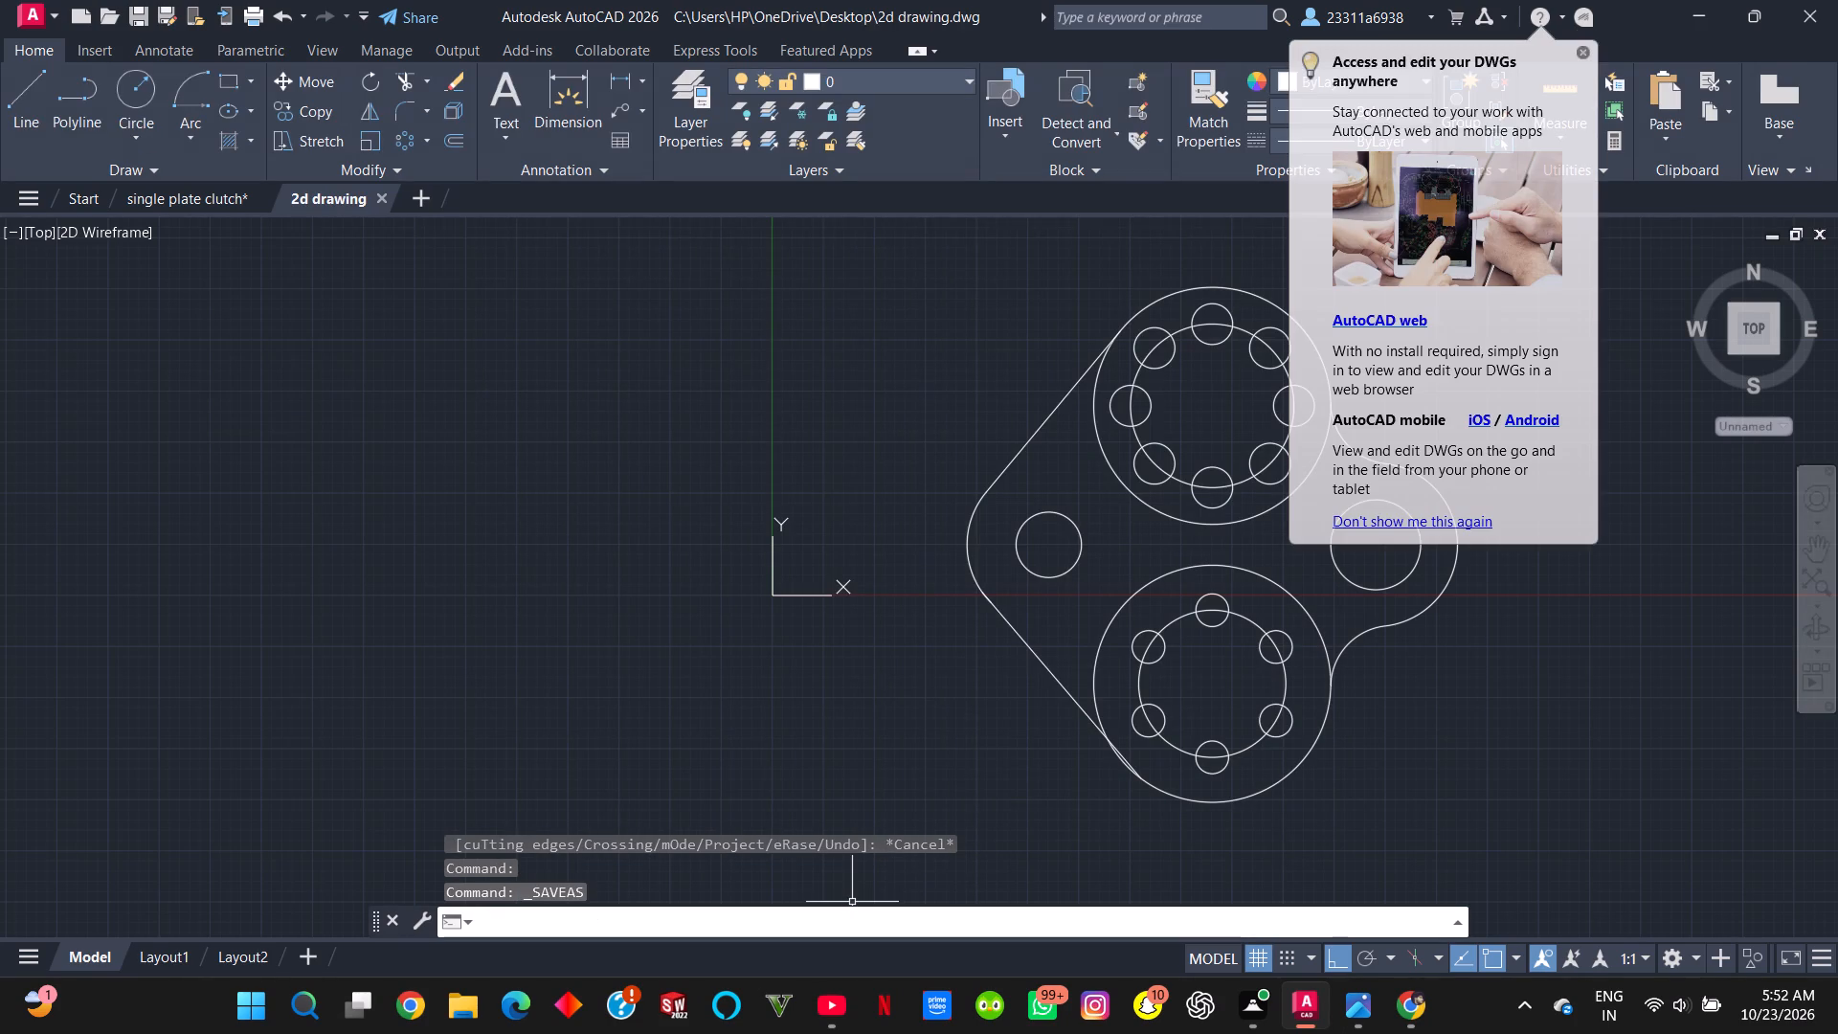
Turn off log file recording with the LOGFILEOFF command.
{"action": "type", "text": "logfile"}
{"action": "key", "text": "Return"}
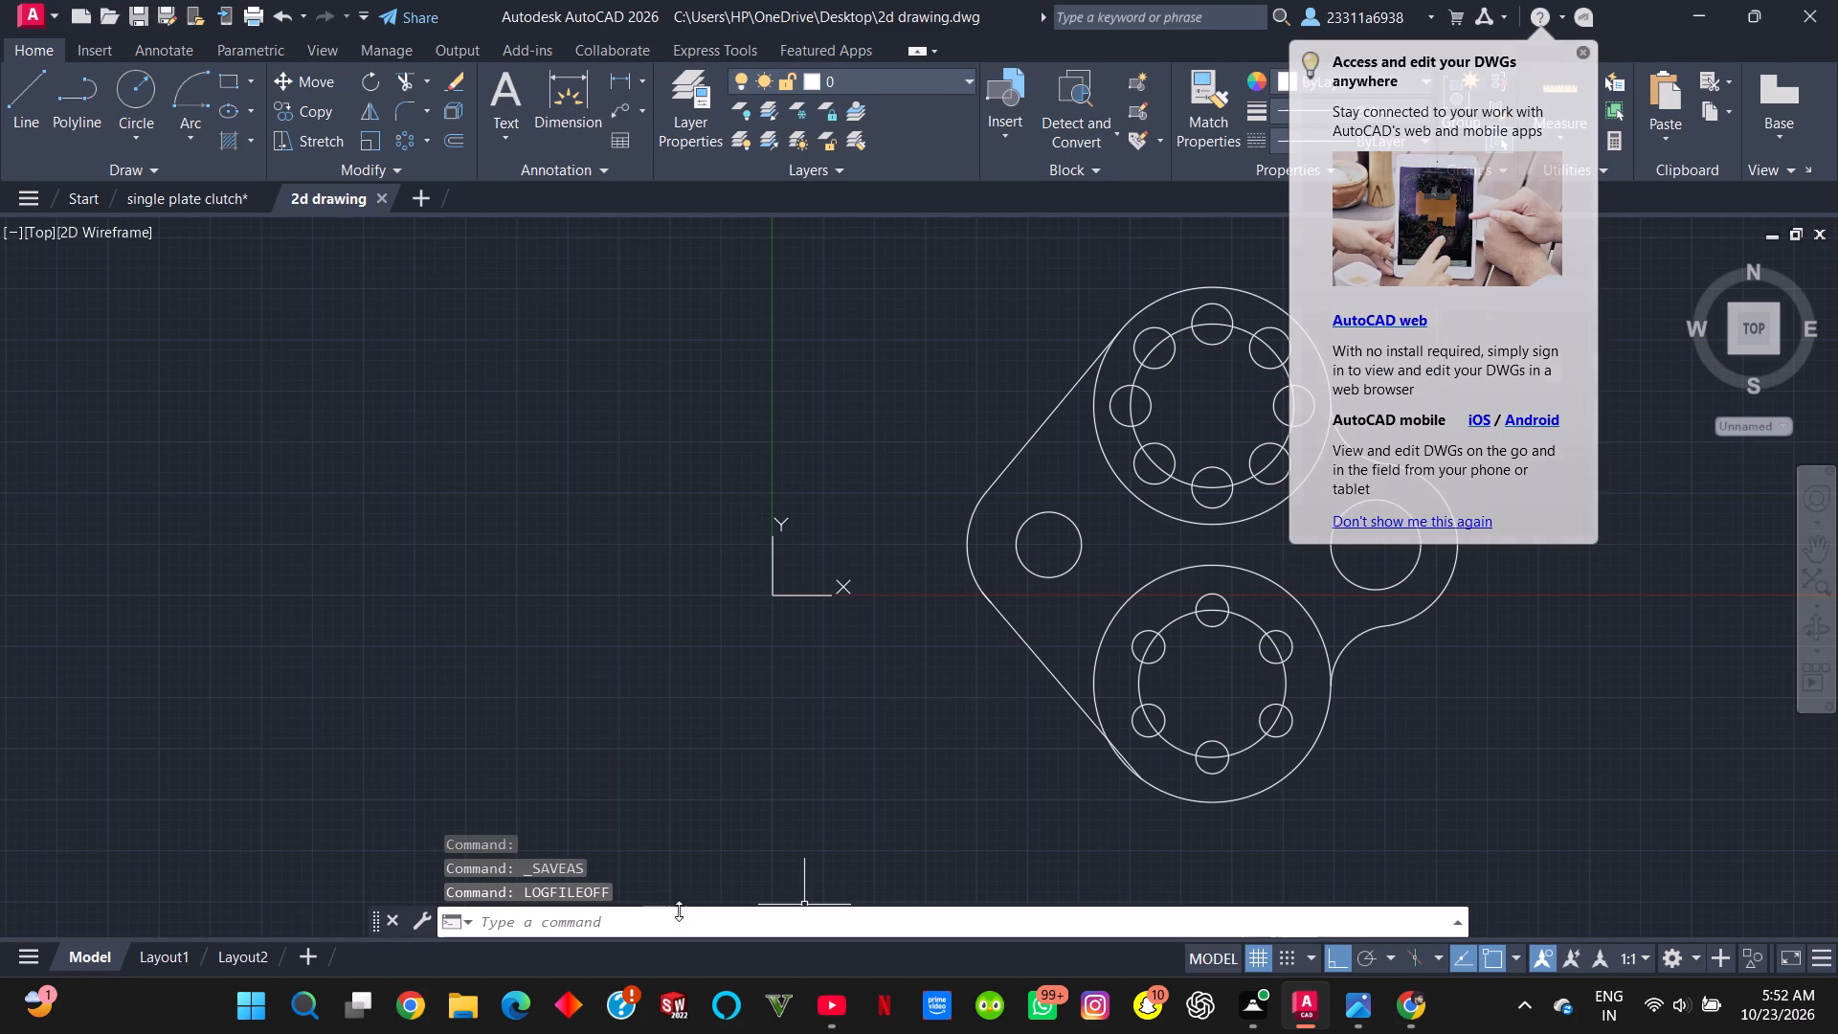
Turn on log file recording for the drawing with the LOGFILEON command.
{"action": "left_click", "coordinate": [639, 916]}
{"action": "type", "text": "logfil"}
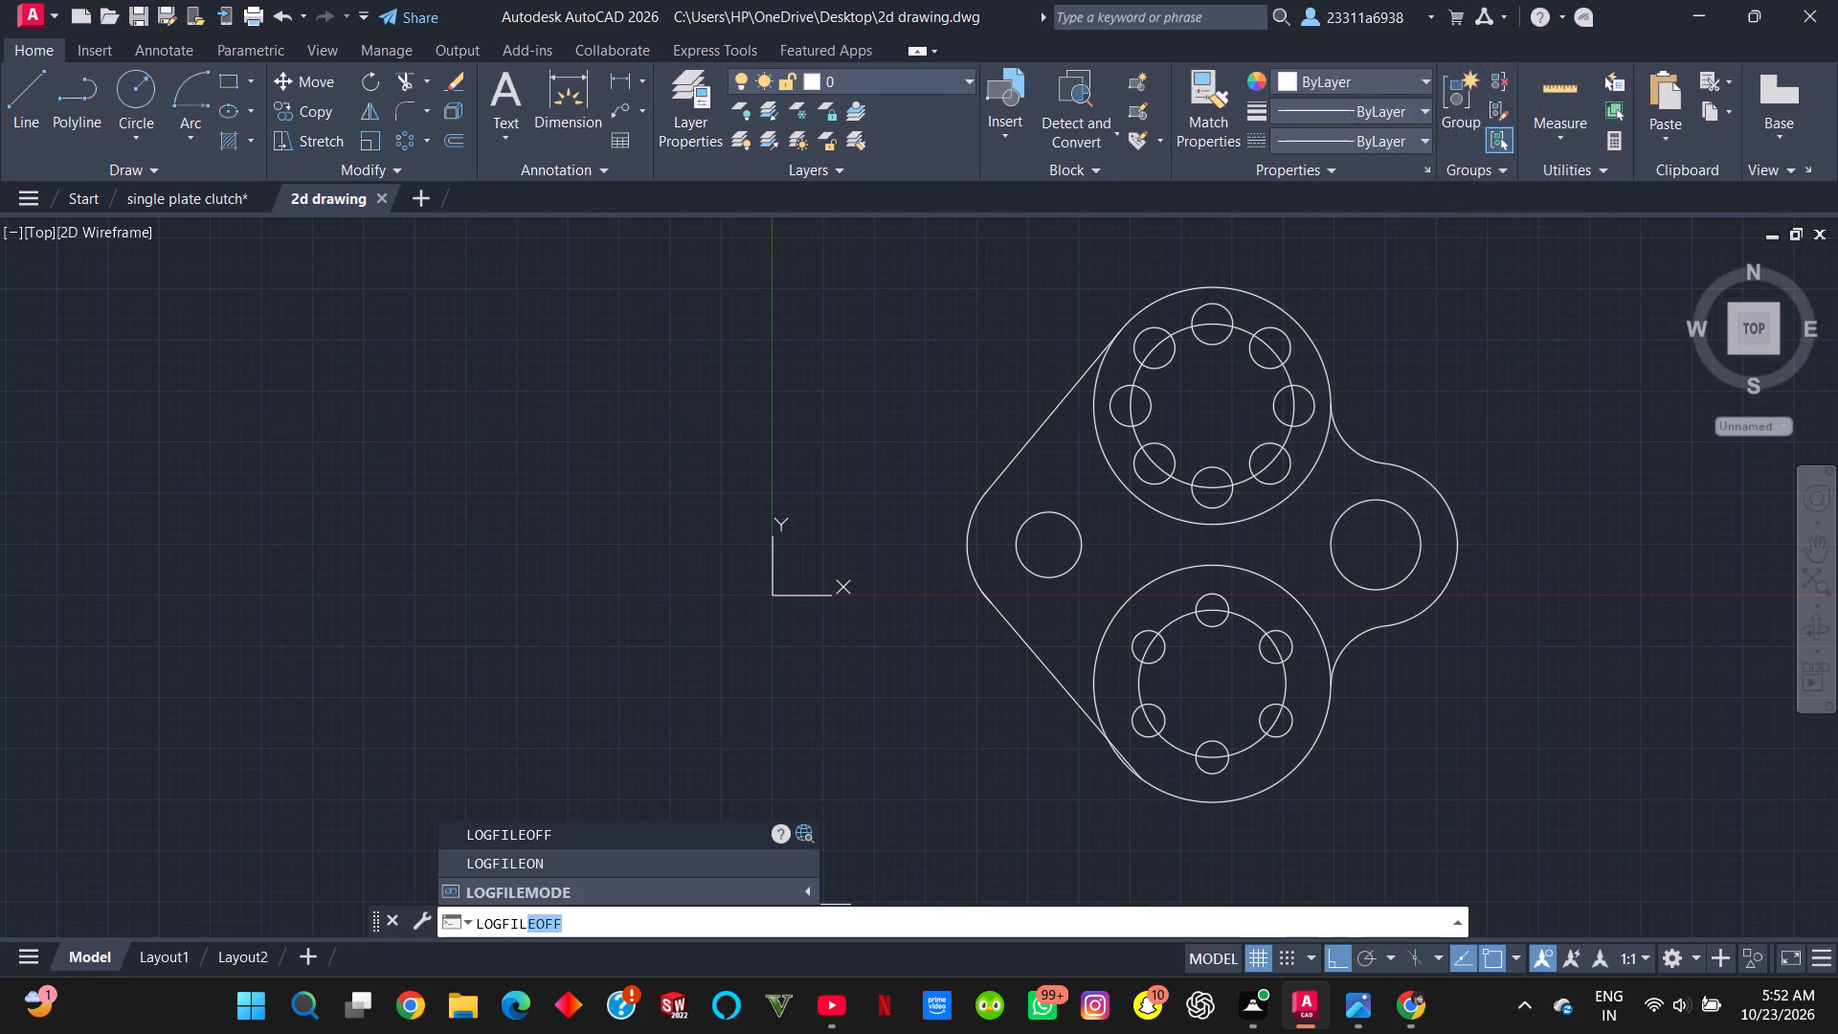
{"action": "left_click", "coordinate": [578, 862]}
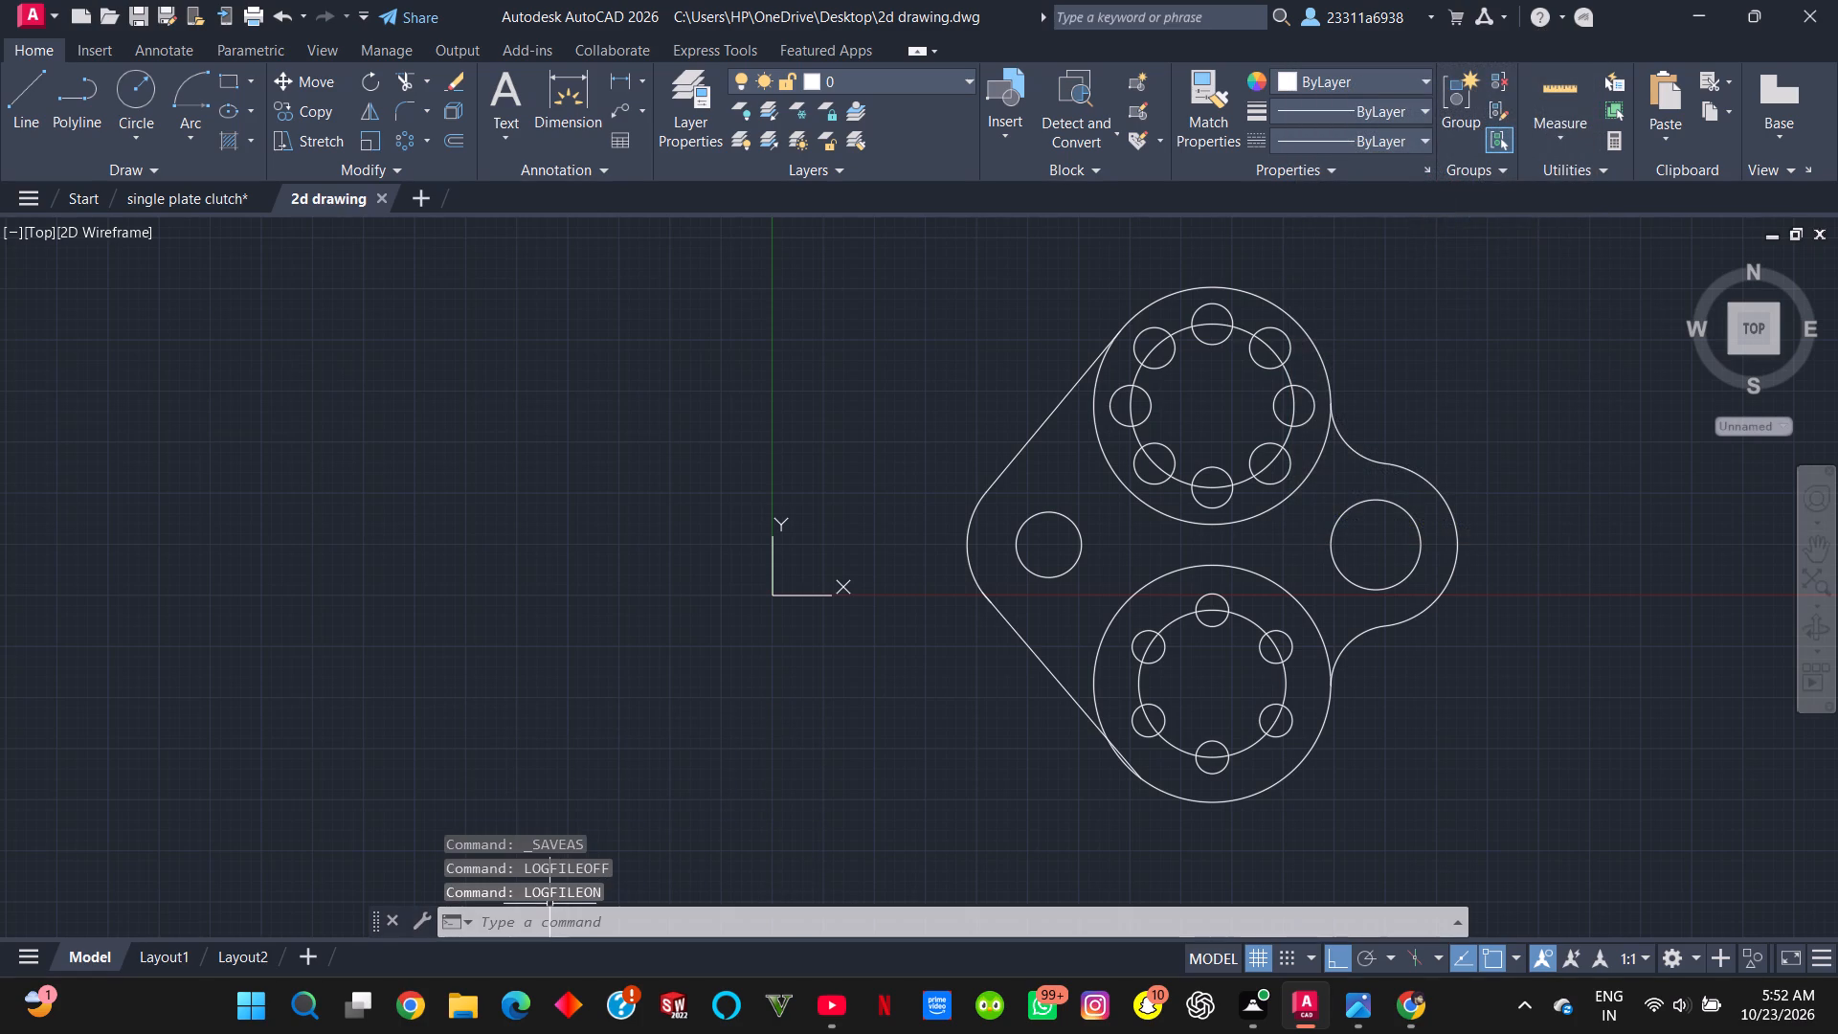
Set the LOGFILEMODE system variable to 1.
{"action": "left_click", "coordinate": [544, 920]}
{"action": "type", "text": "logfile"}
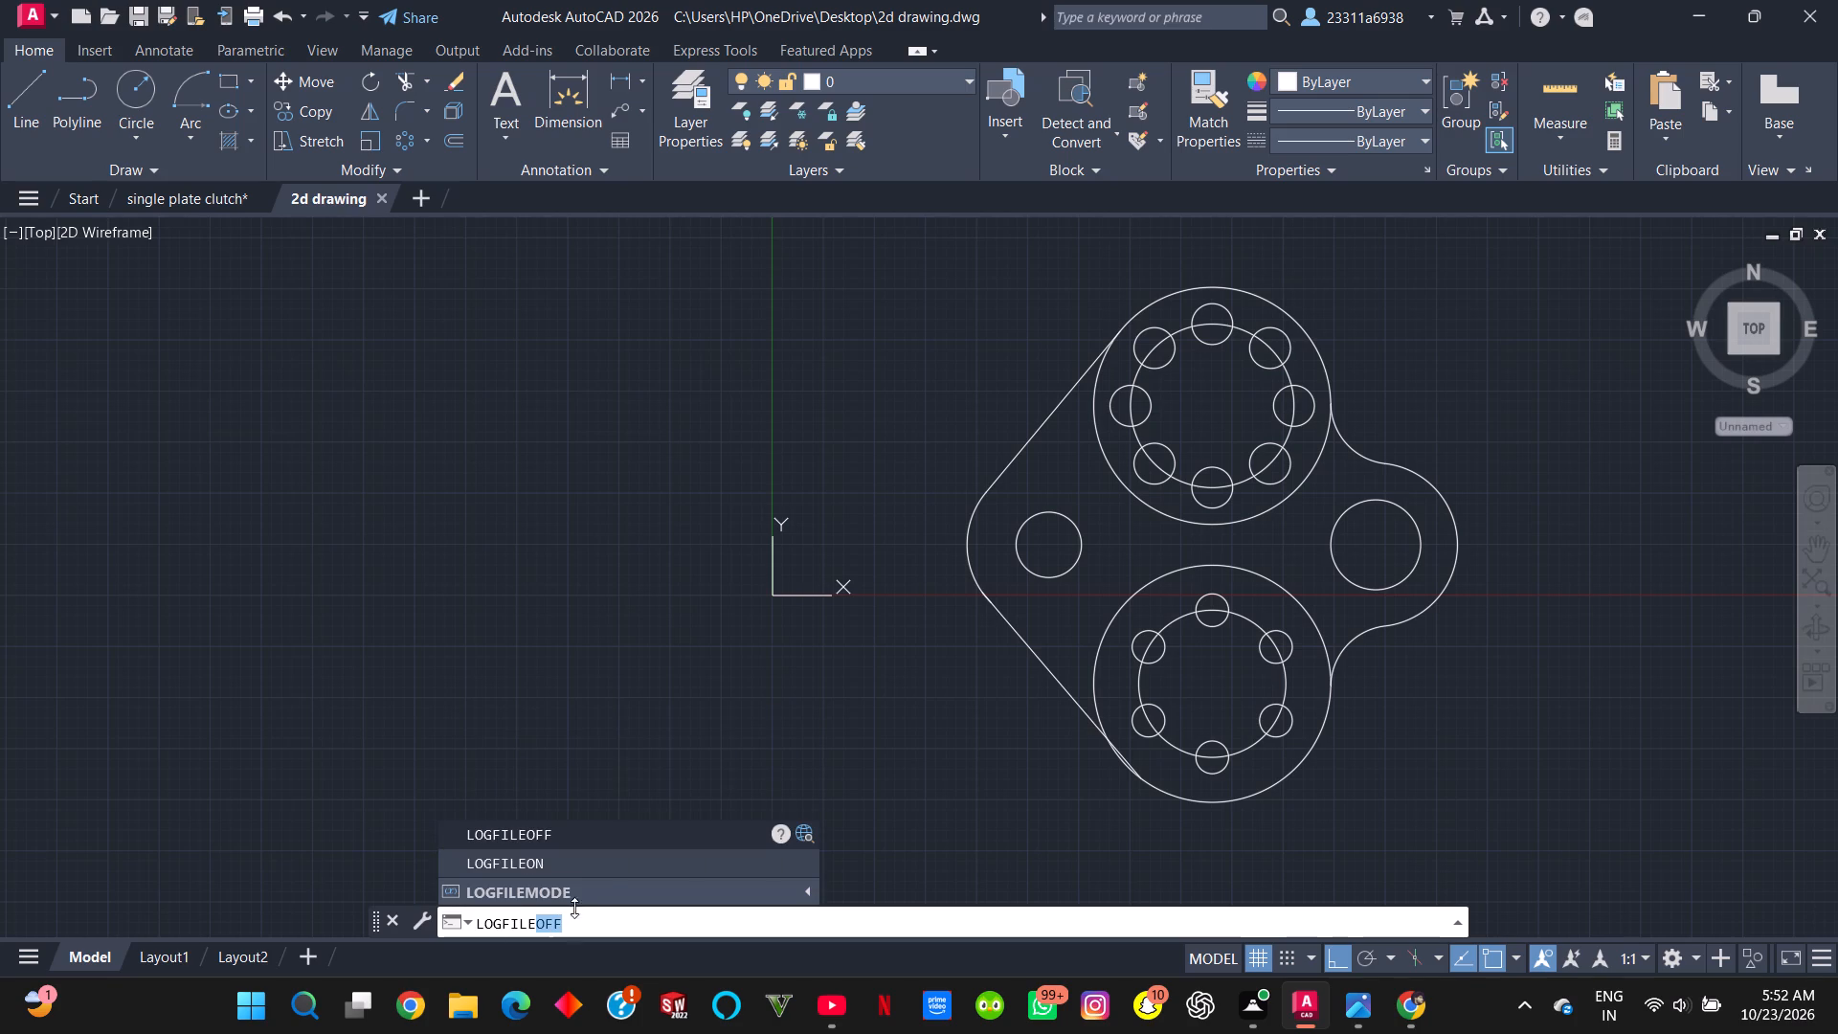
{"action": "left_click", "coordinate": [806, 891]}
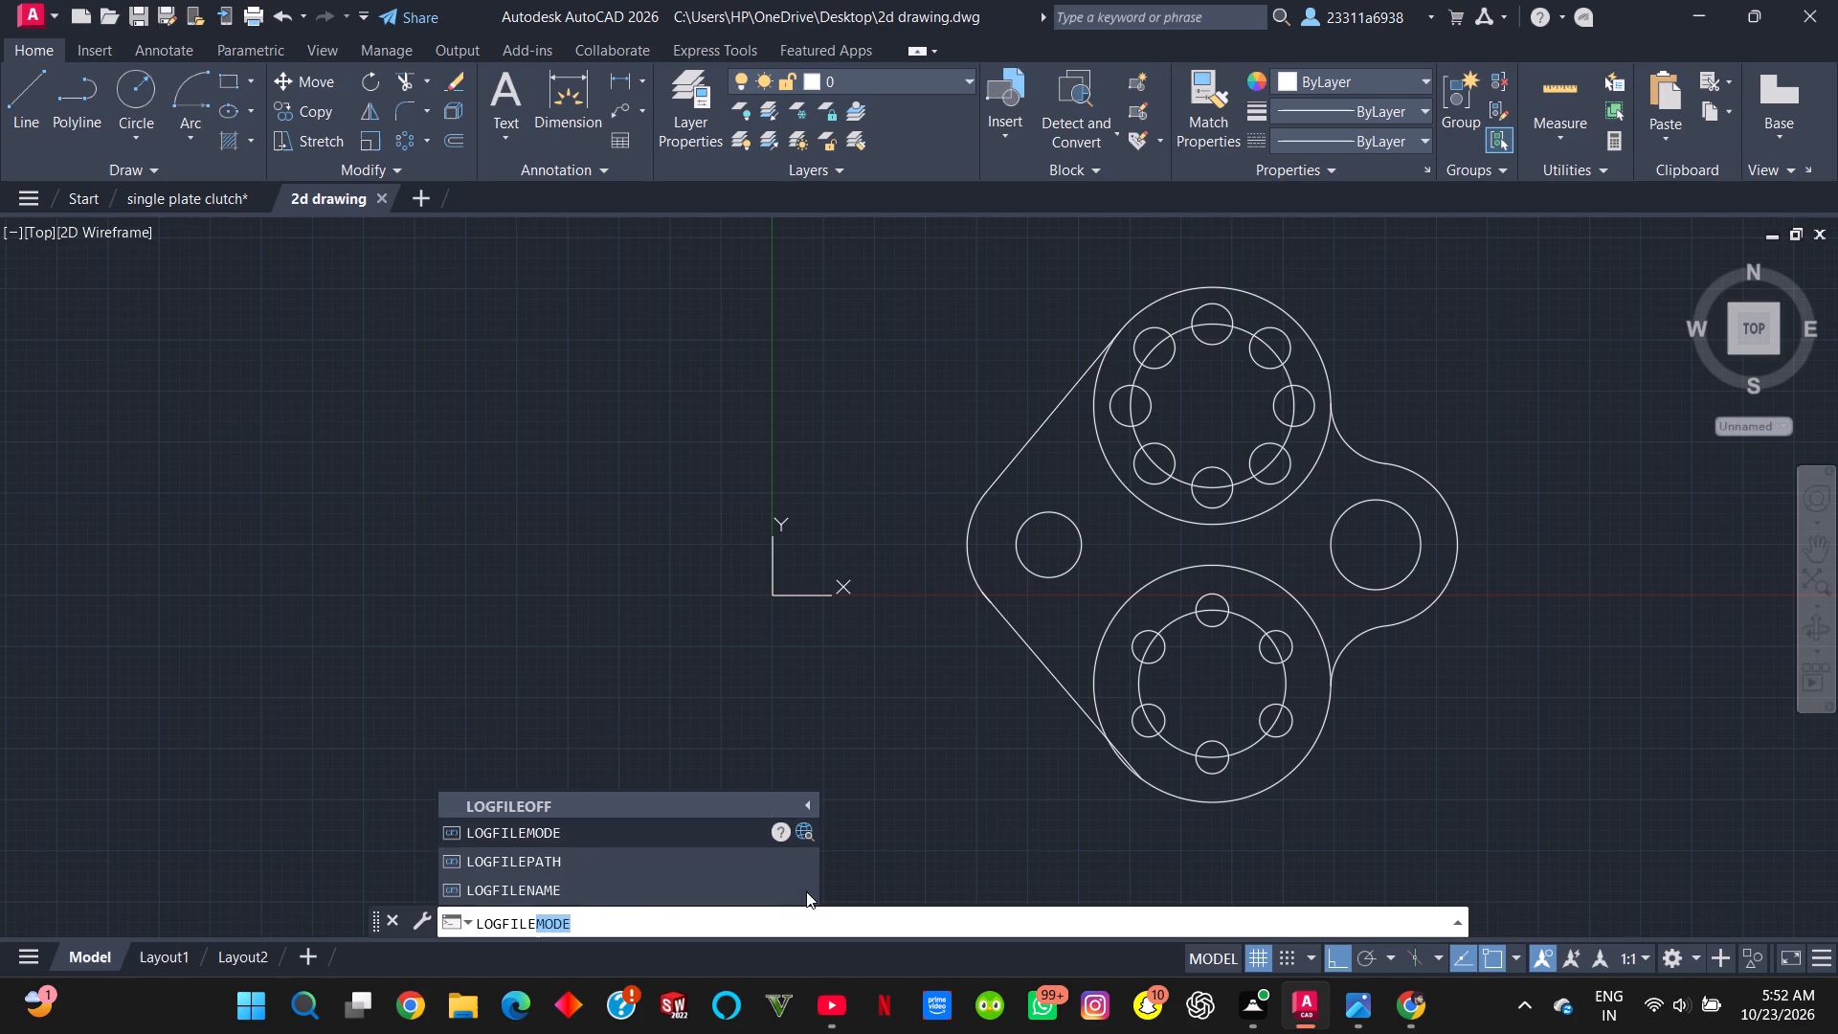
{"action": "left_click", "coordinate": [724, 824]}
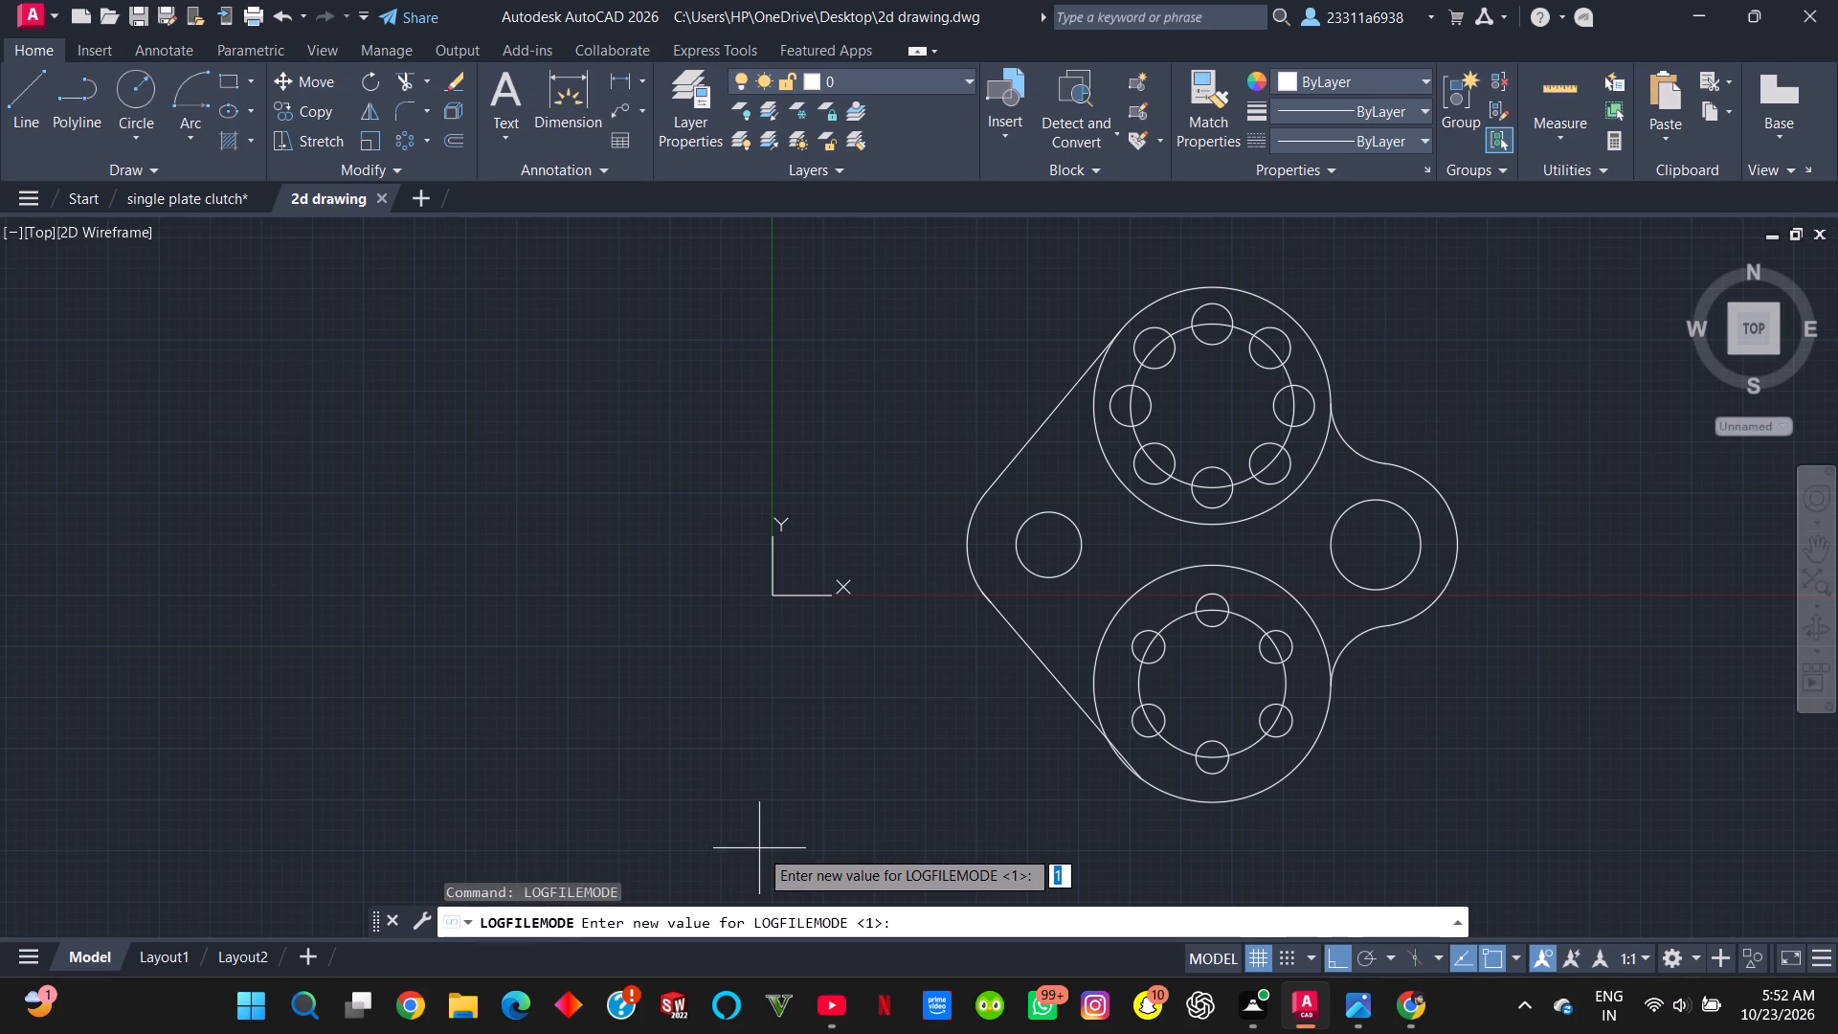
{"action": "key", "text": "1"}
{"action": "key", "text": "Return"}
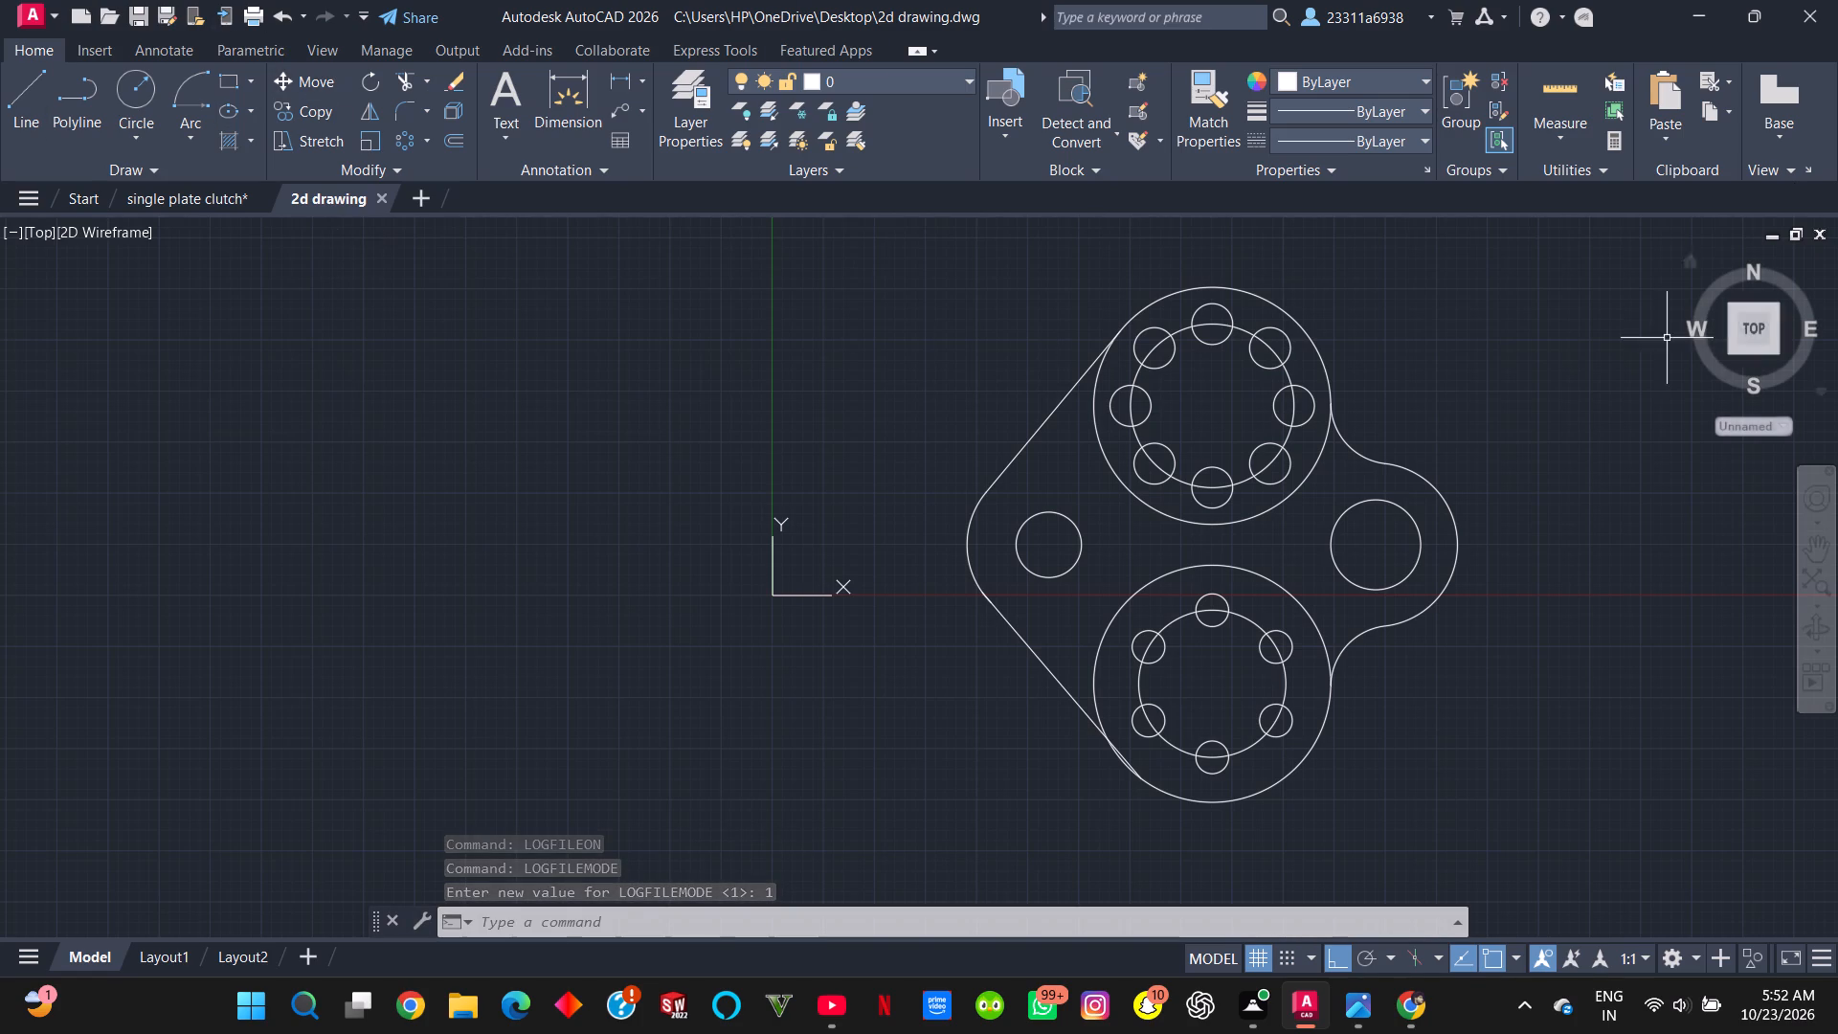
Minimize the application window.
{"action": "left_click", "coordinate": [1712, 0]}
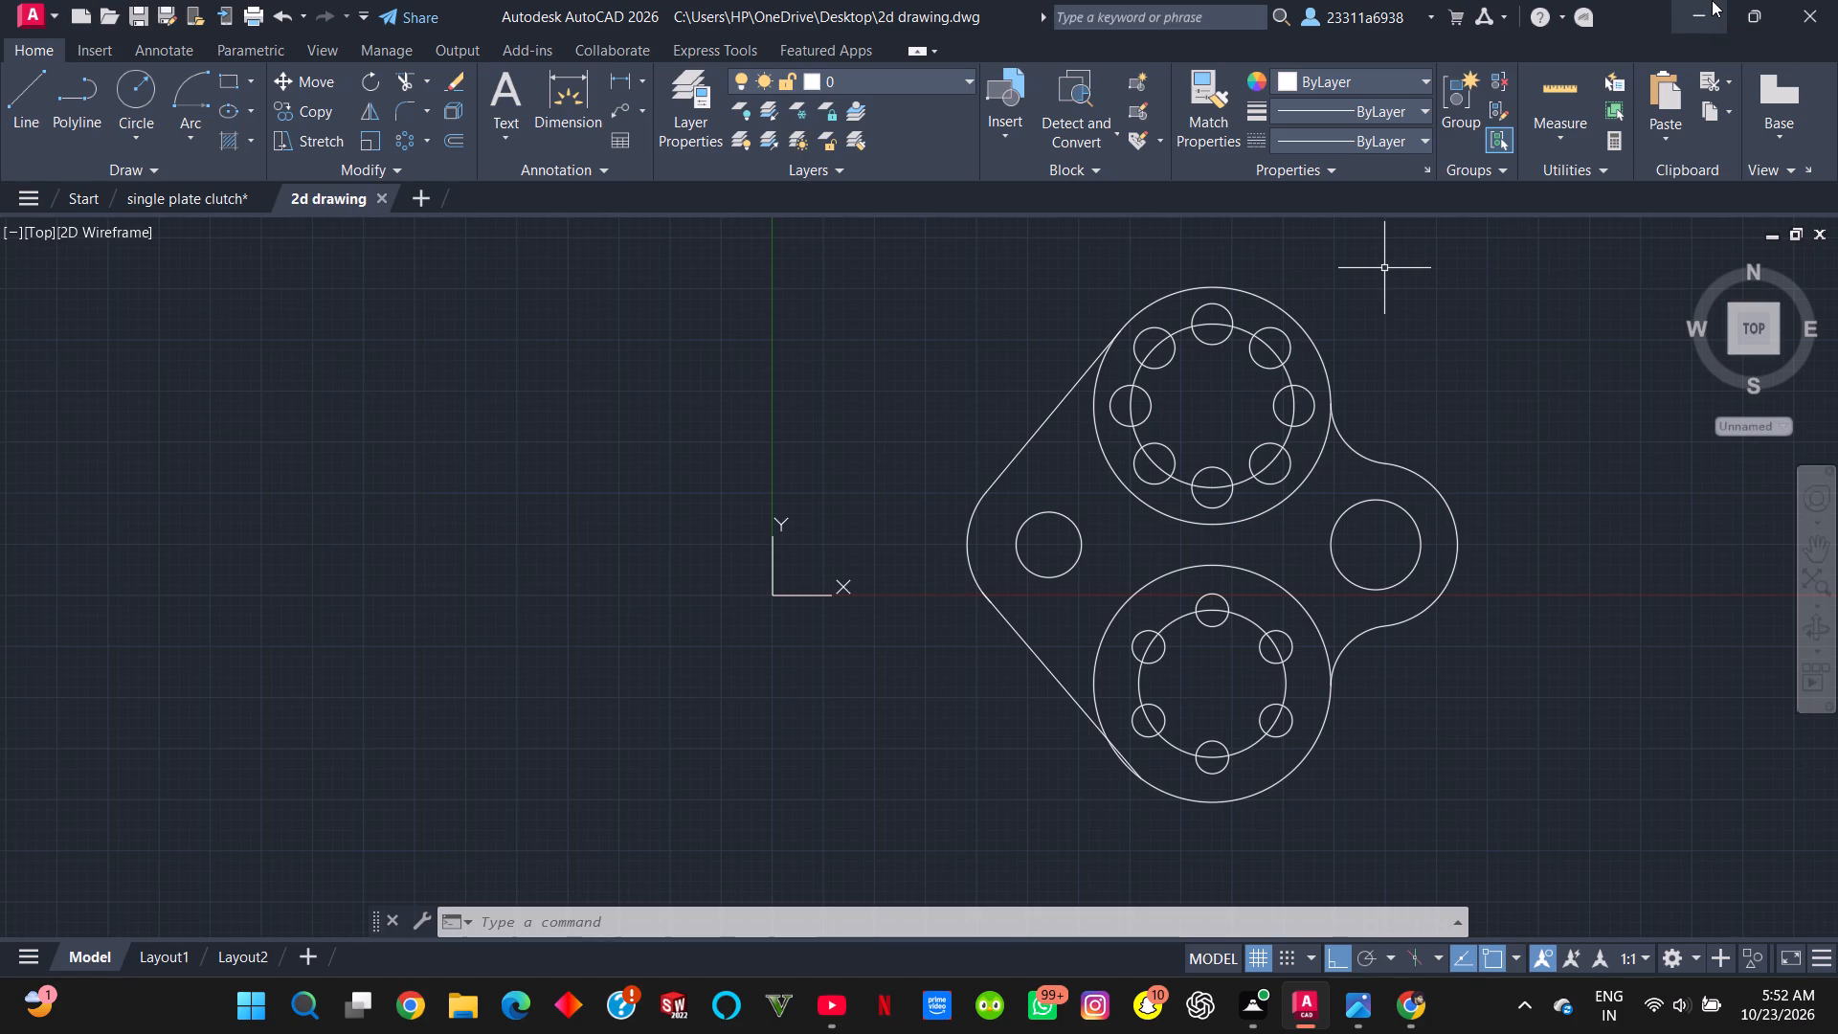